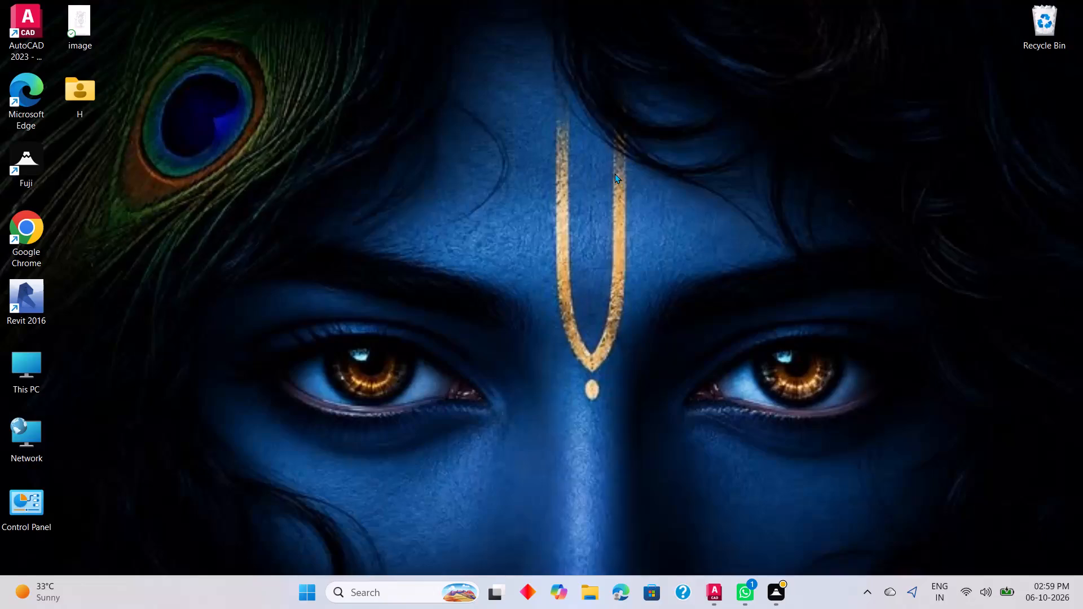
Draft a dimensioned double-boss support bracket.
Switch to AutoCAD and turn on the command log file with LOGFILEON.
click(721, 593)
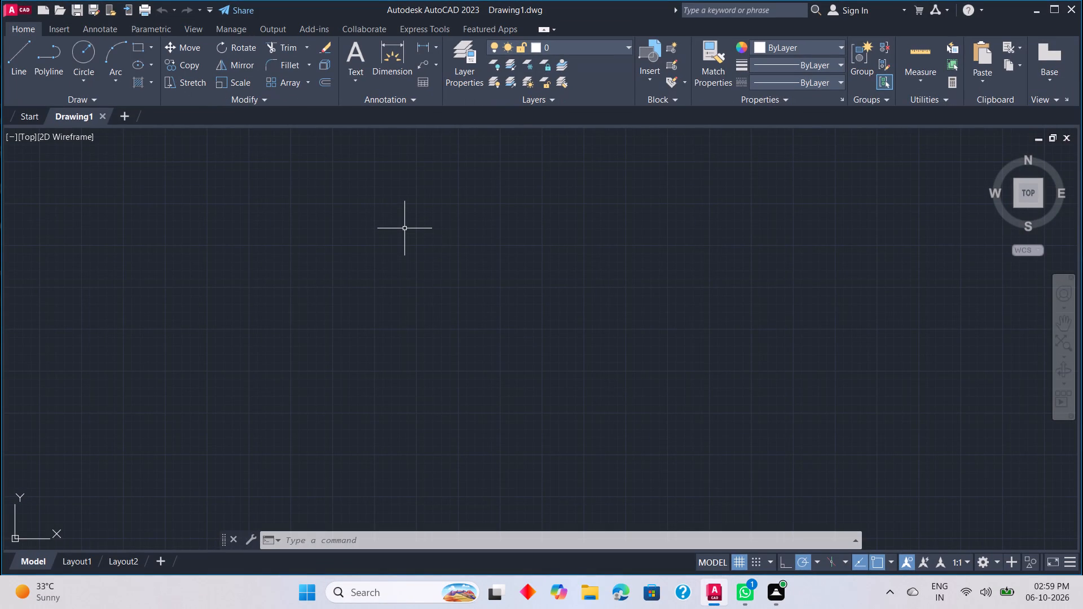
click(314, 541)
text(loc)
key(BackSpace)
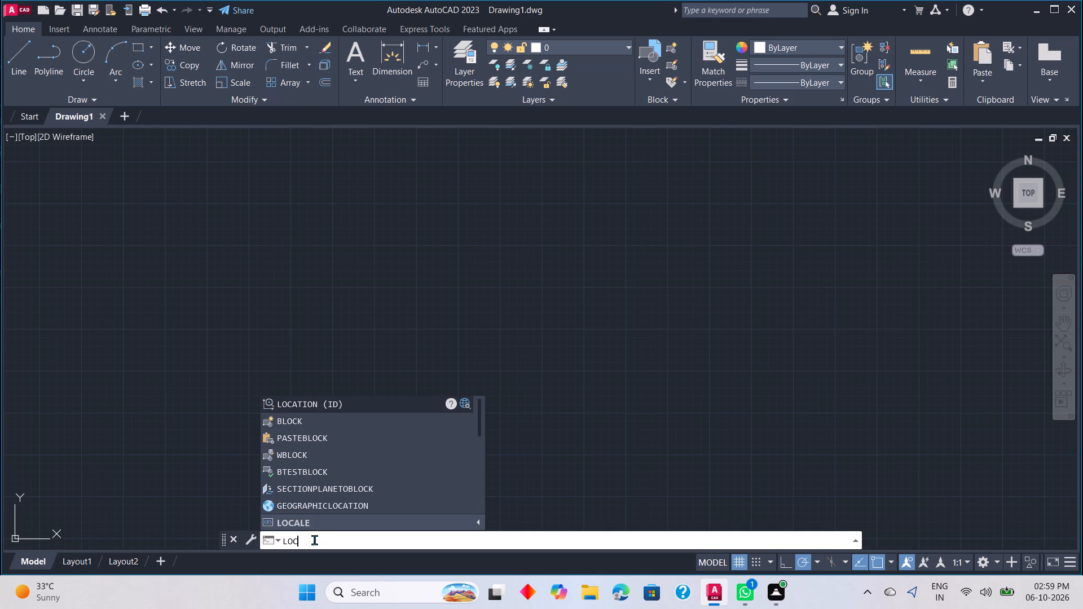
key(g)
key(BackSpace)
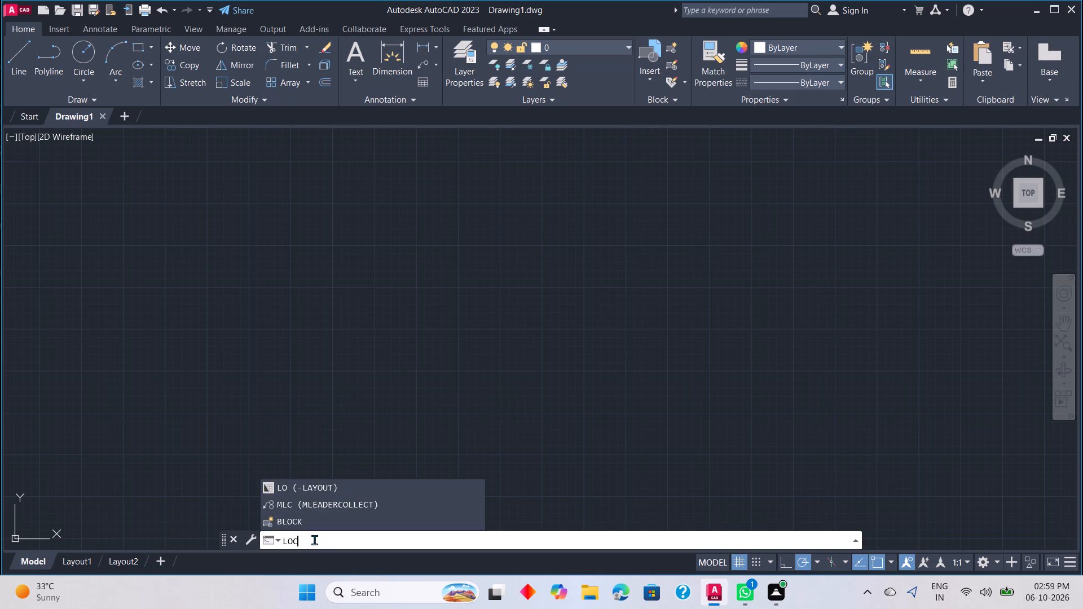
key(BackSpace)
key(g)
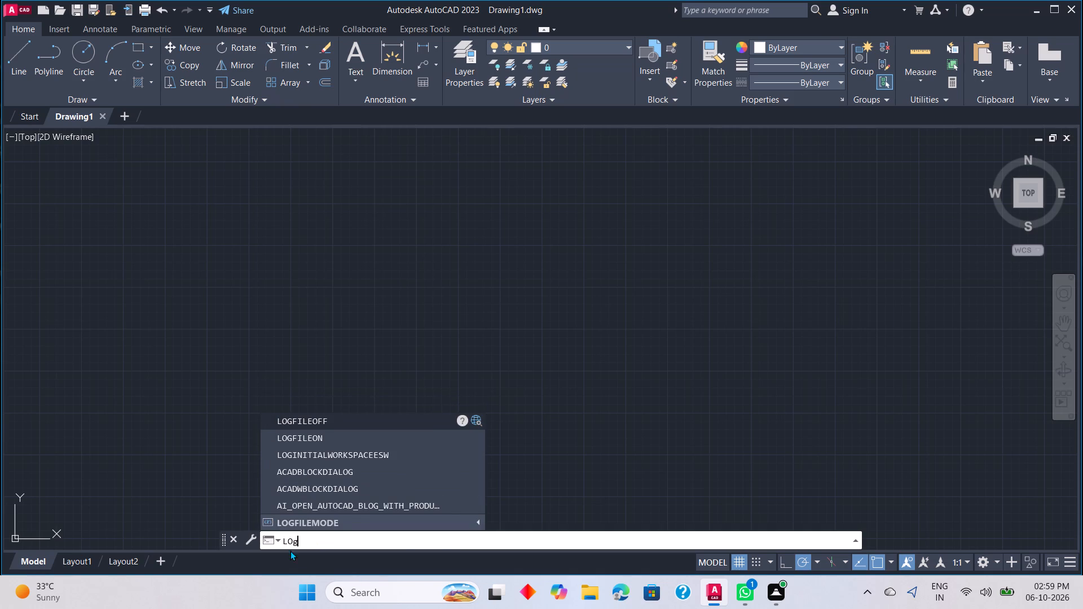
click(355, 433)
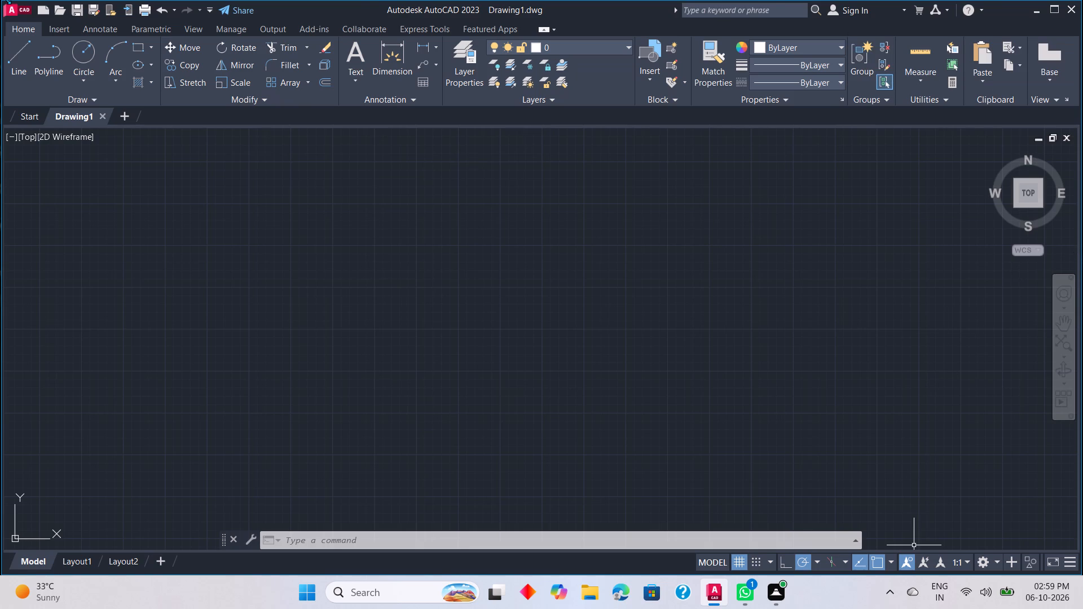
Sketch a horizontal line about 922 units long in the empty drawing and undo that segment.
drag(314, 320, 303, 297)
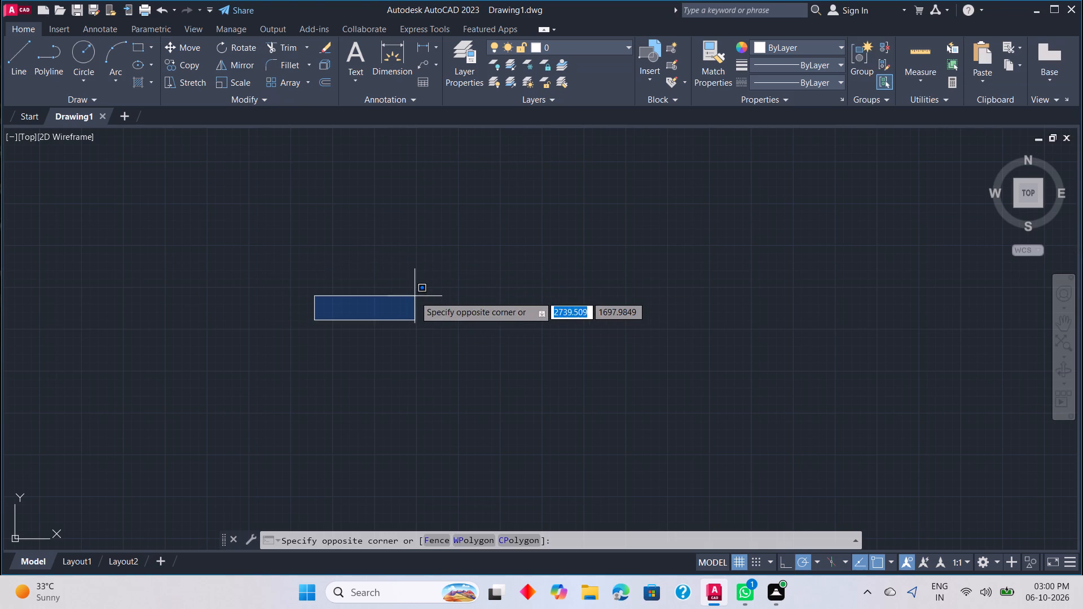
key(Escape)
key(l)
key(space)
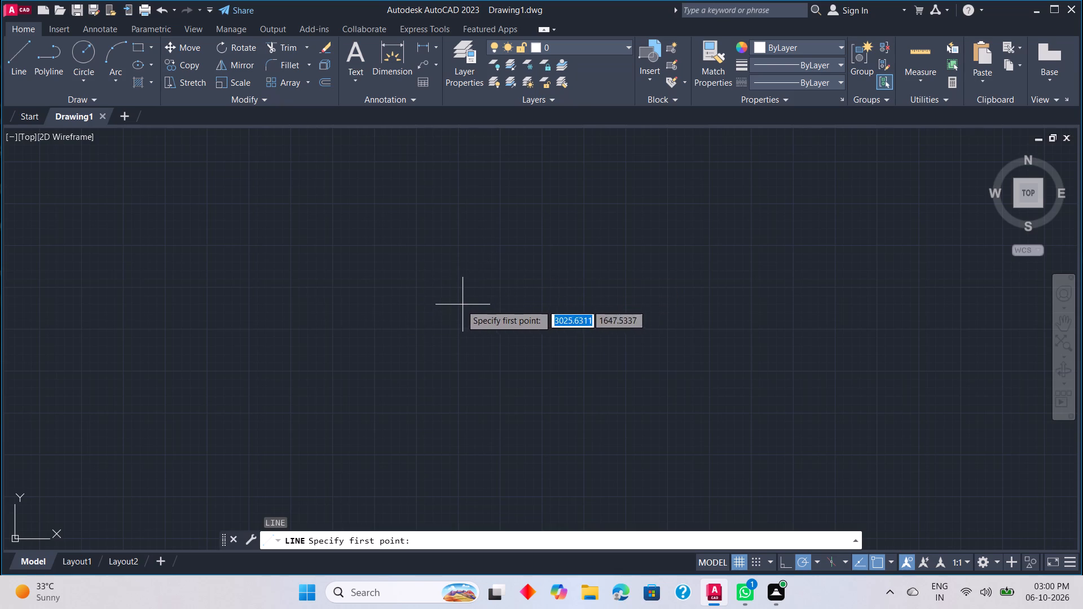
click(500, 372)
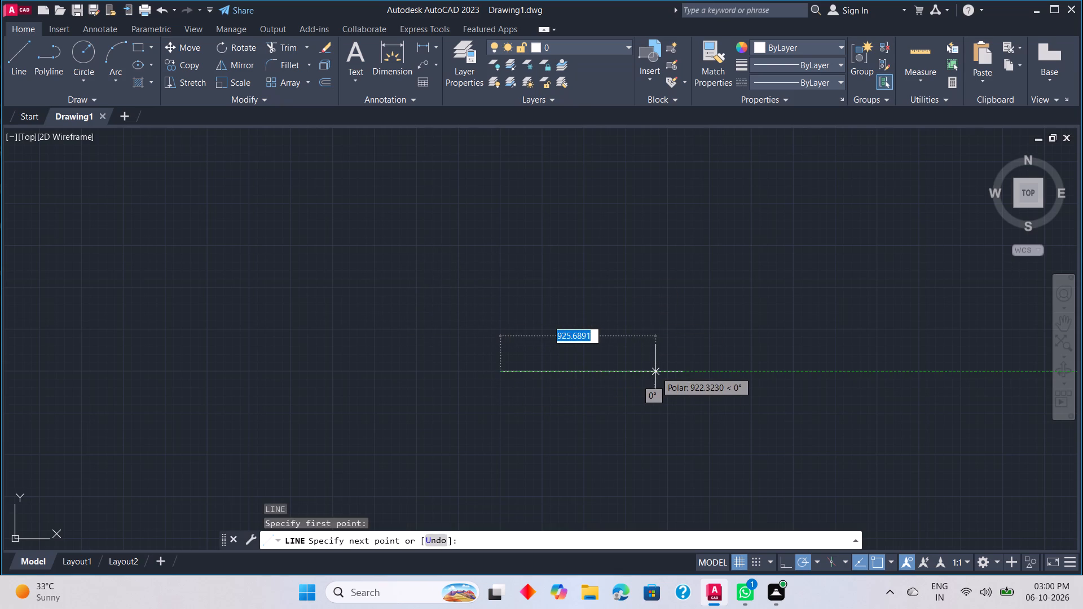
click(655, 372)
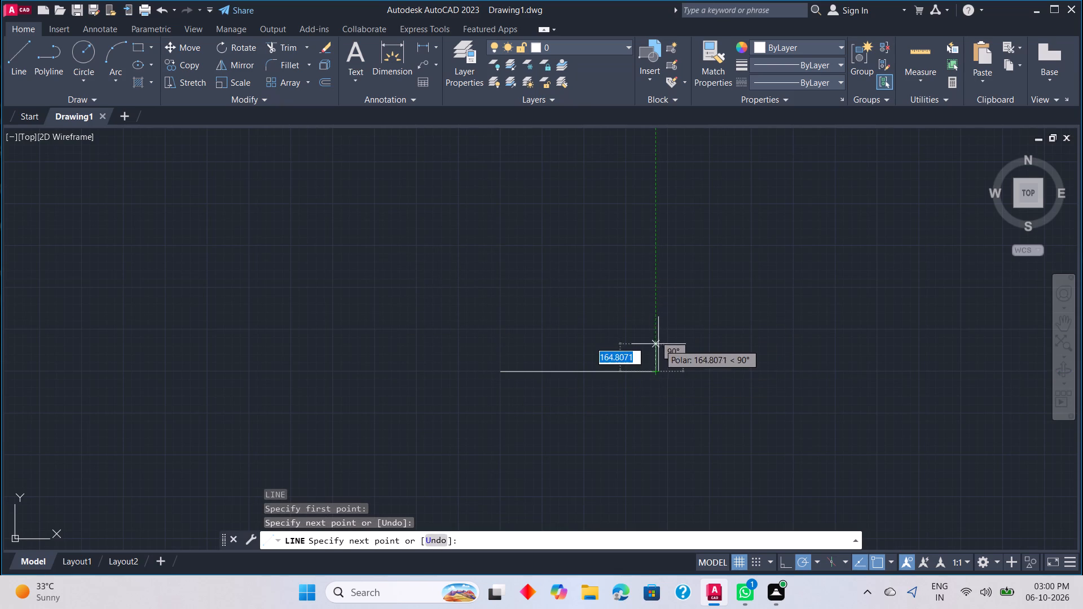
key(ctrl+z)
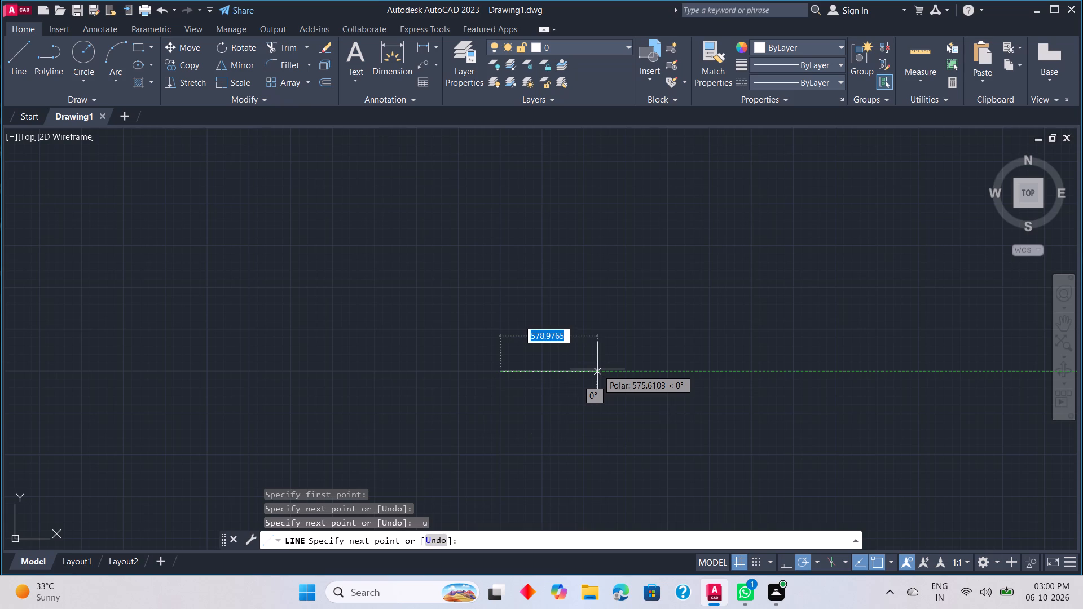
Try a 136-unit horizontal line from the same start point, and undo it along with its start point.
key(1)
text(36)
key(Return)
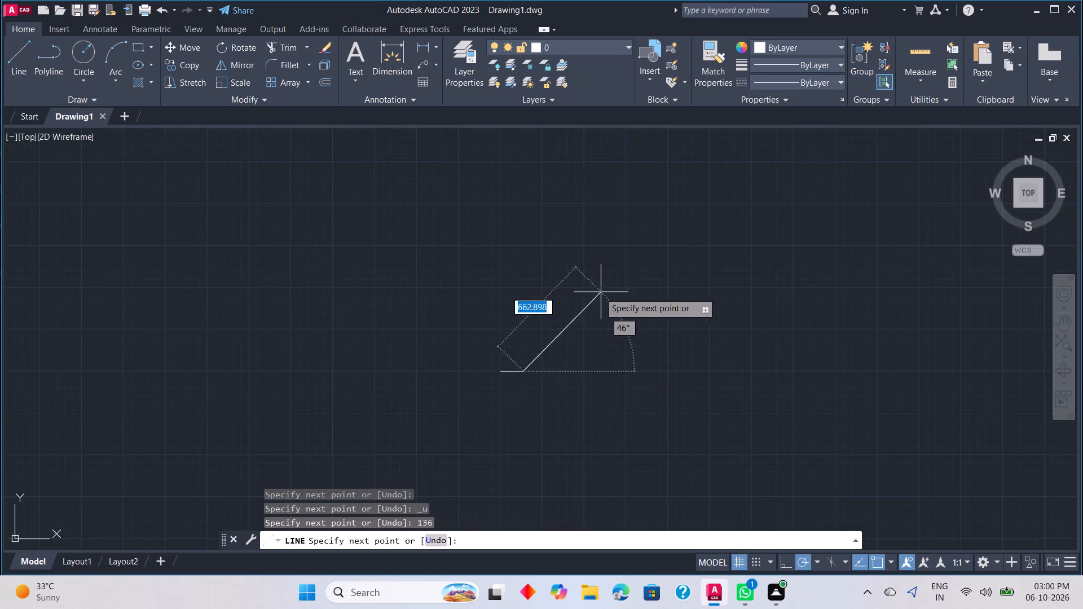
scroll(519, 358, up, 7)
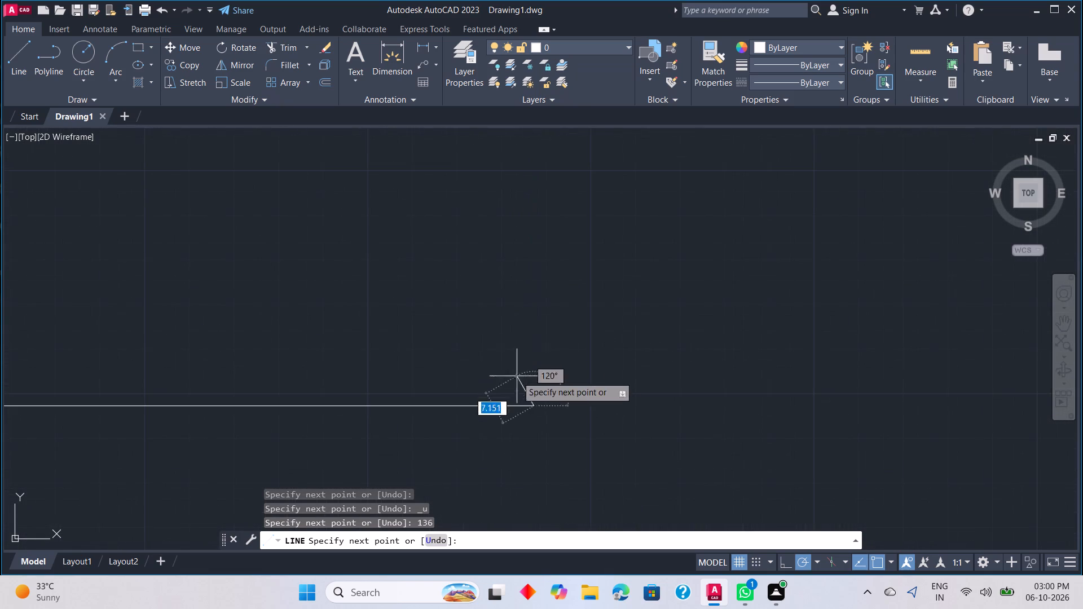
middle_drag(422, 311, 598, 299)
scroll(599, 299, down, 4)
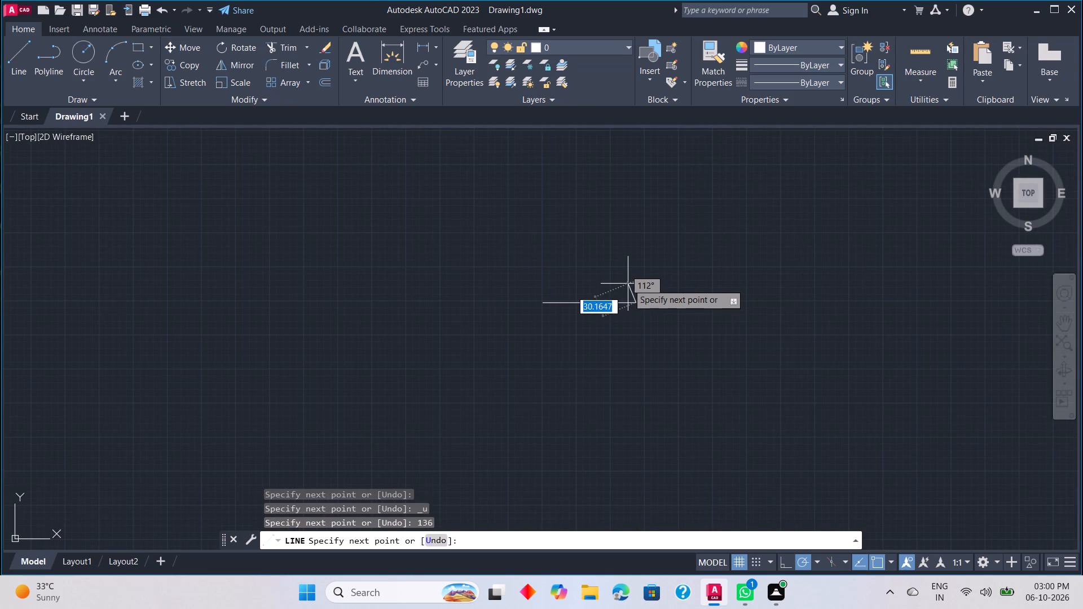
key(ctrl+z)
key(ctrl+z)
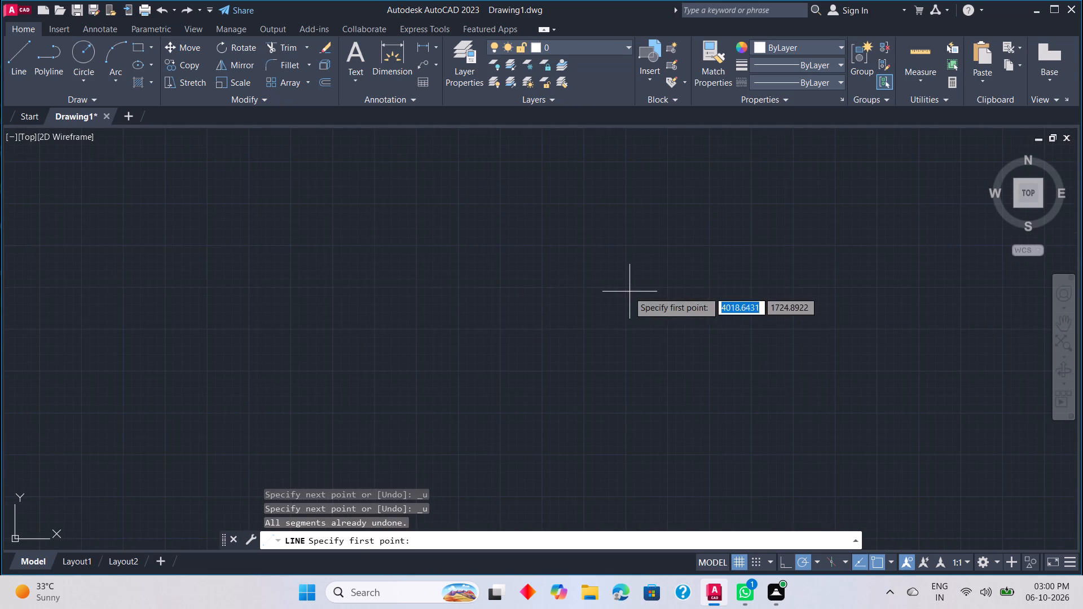
Draw a 136-unit horizontal line to the right from a freely picked start point.
scroll(597, 334, up, 8)
middle_drag(504, 341, 530, 369)
scroll(530, 369, down, 5)
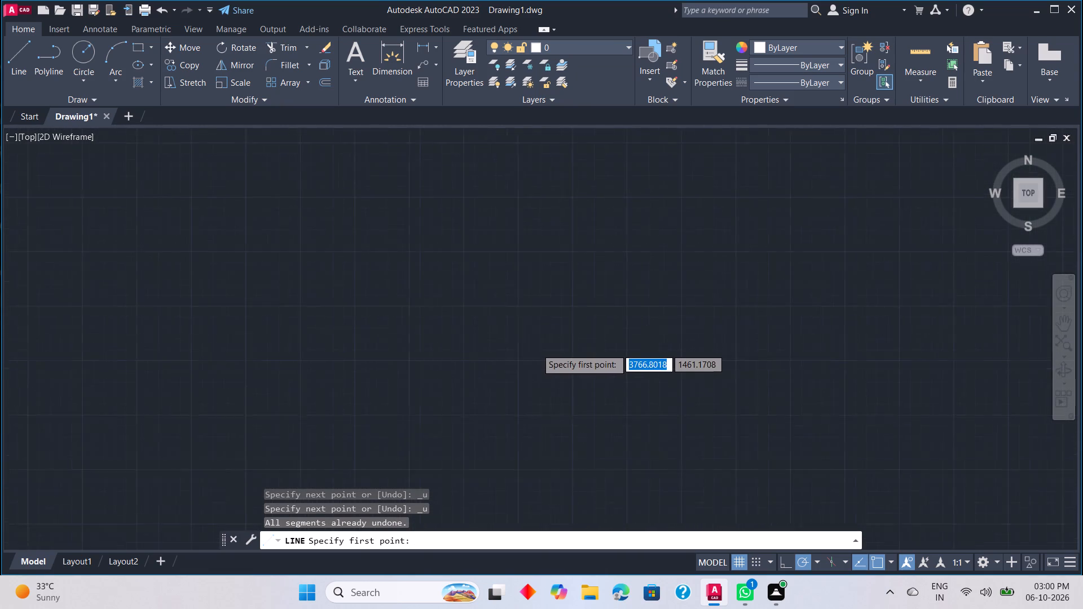
scroll(516, 356, up, 3)
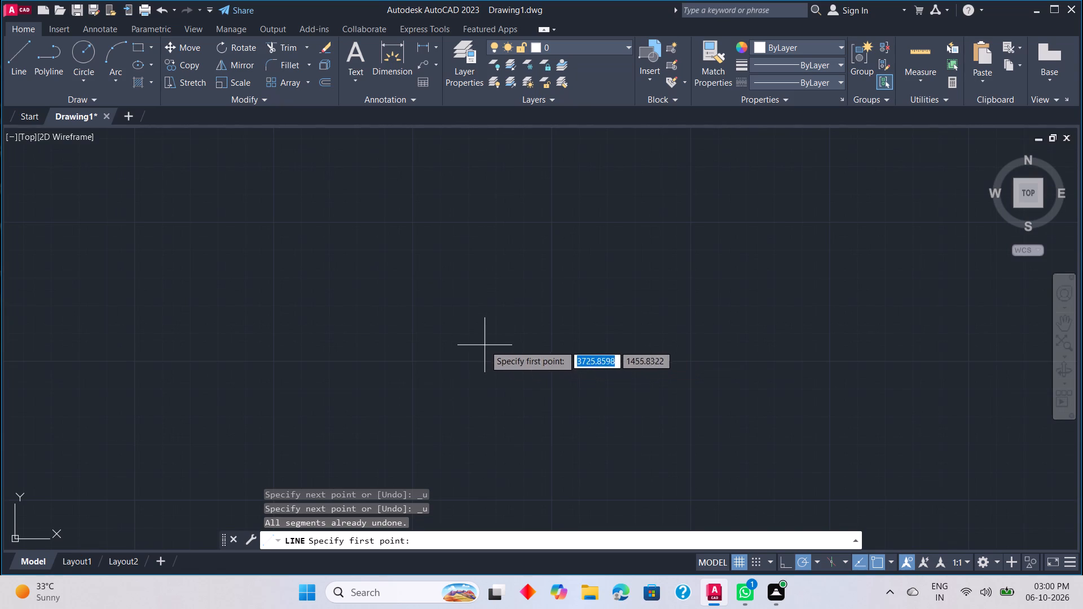
click(411, 362)
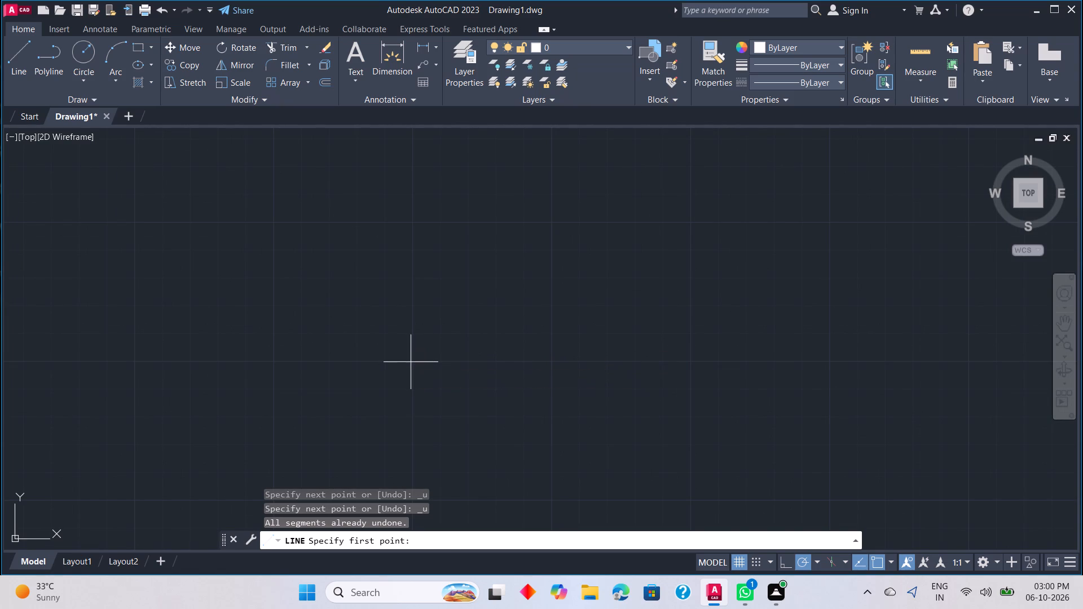
text(136)
key(Return)
scroll(647, 303, down, 2)
middle_drag(626, 215, 639, 325)
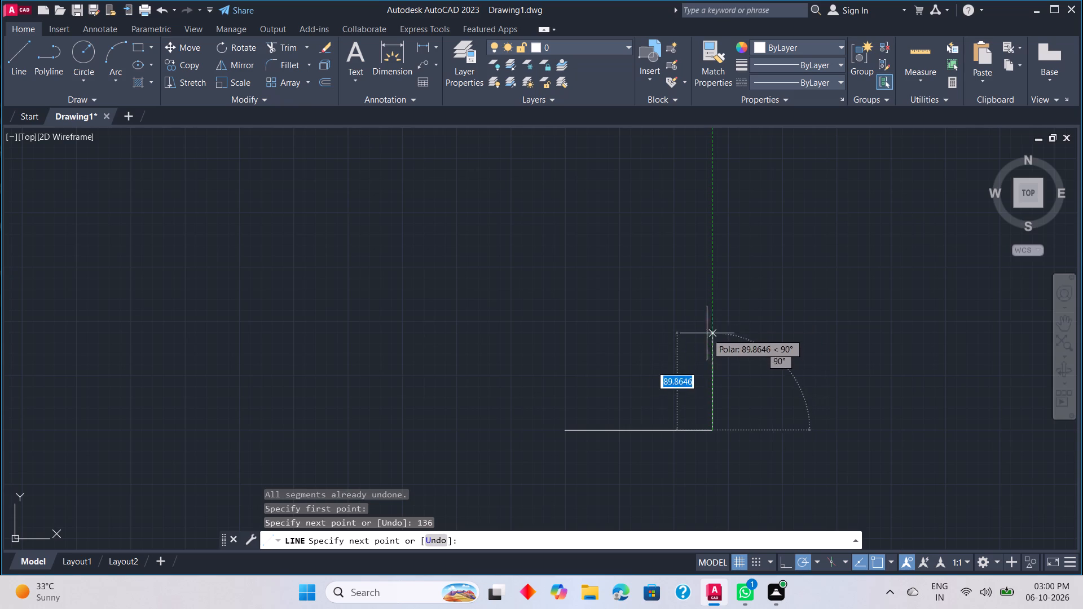
key(Escape)
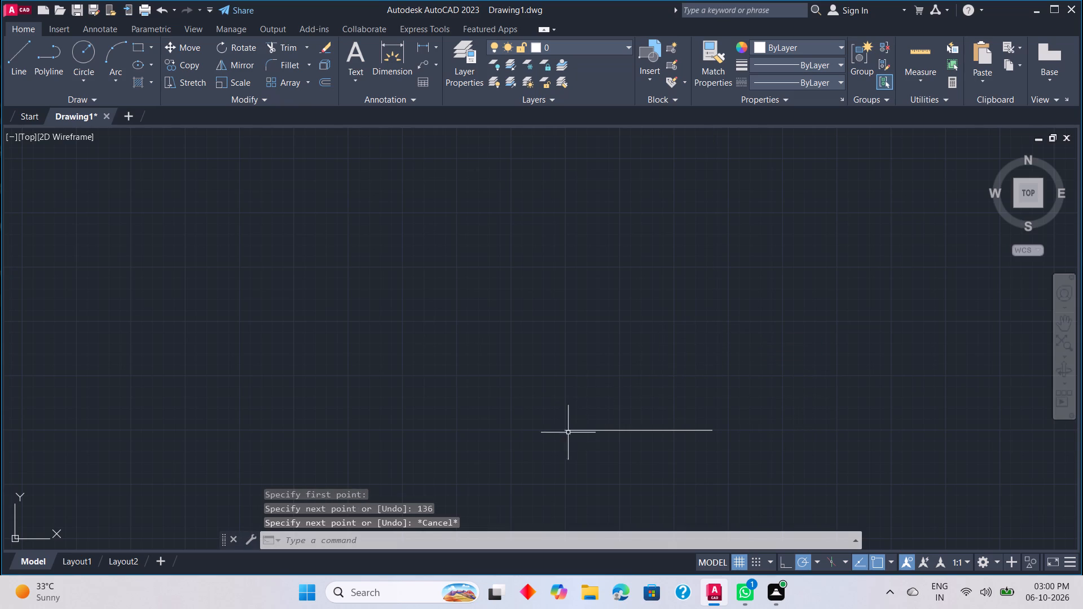
click(563, 431)
key(Escape)
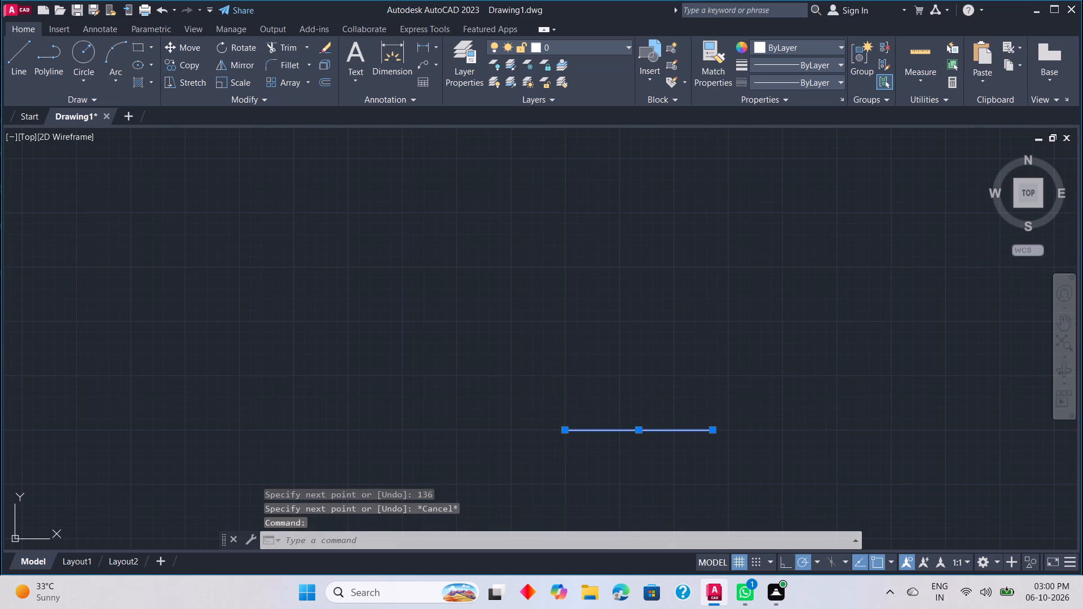
Draw a 109-unit vertical line upward from the left end of the horizontal line.
text(l)
key(space)
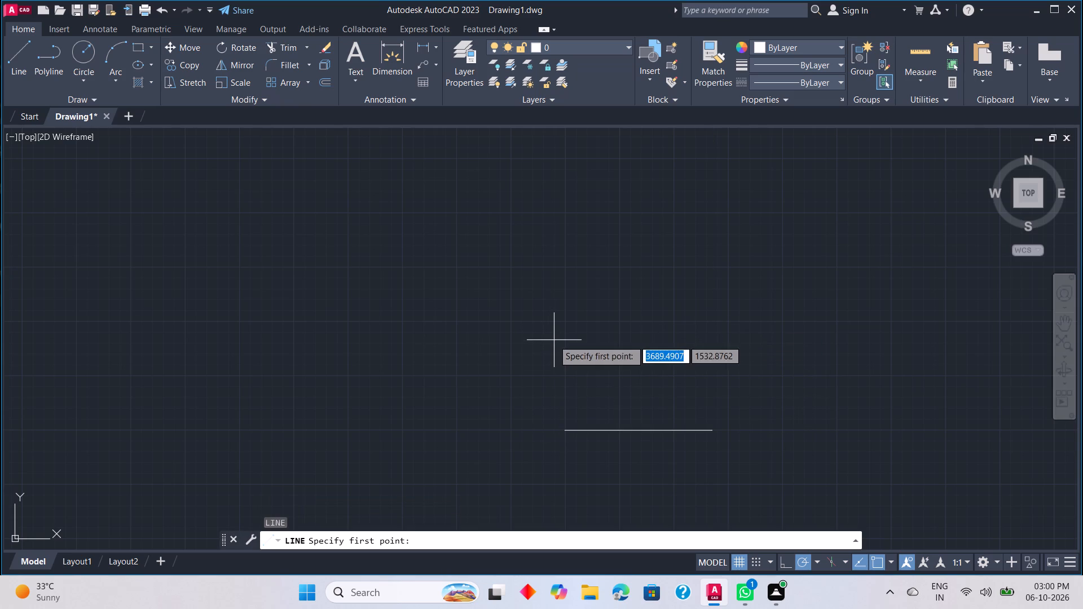
click(563, 430)
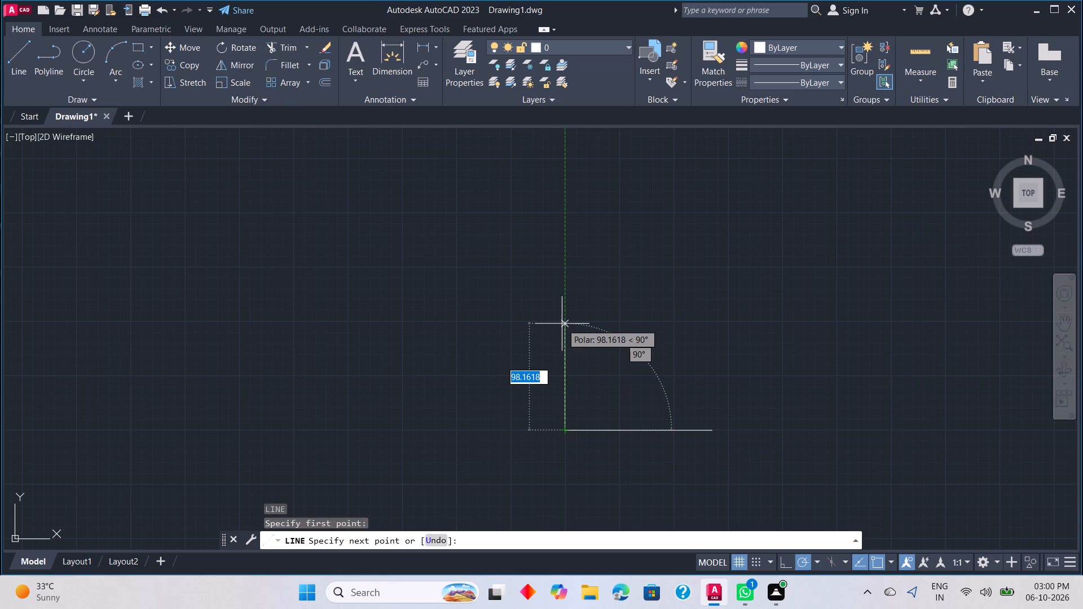
text(16)
key(BackSpace)
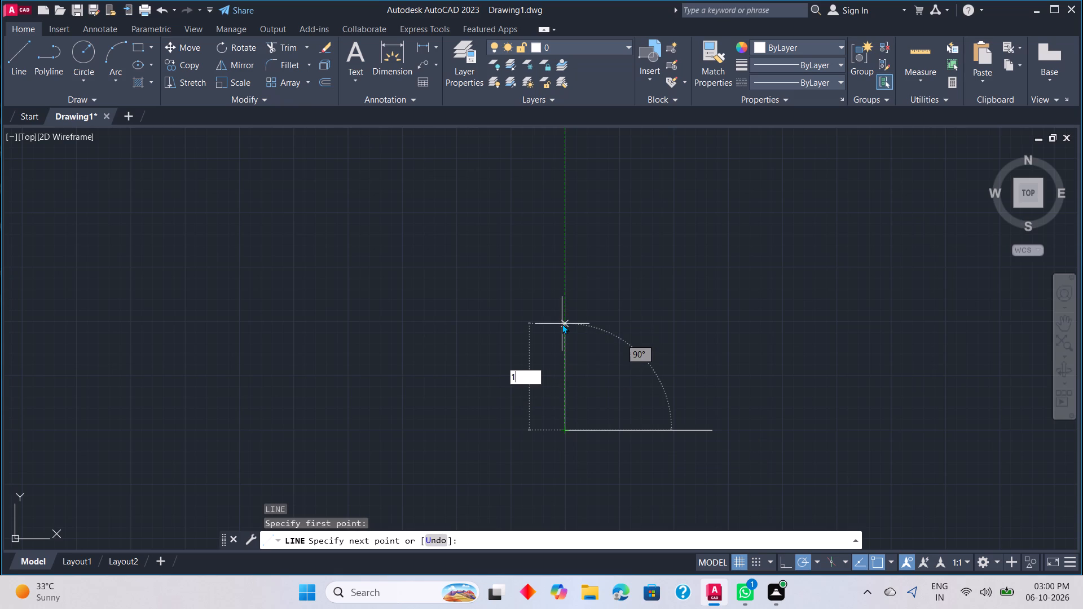
text(09)
key(Return)
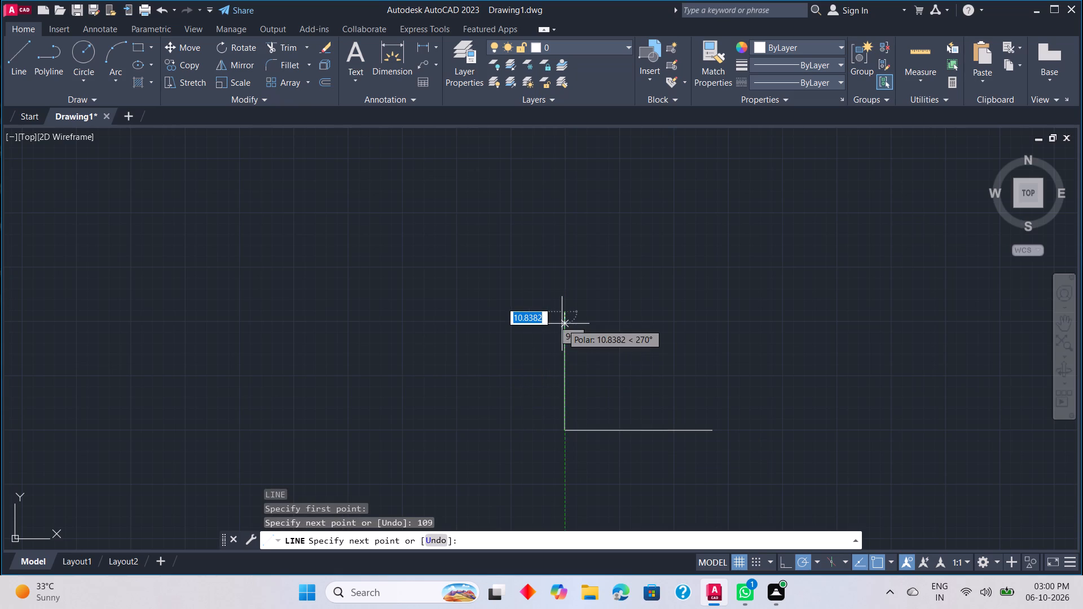
key(Escape)
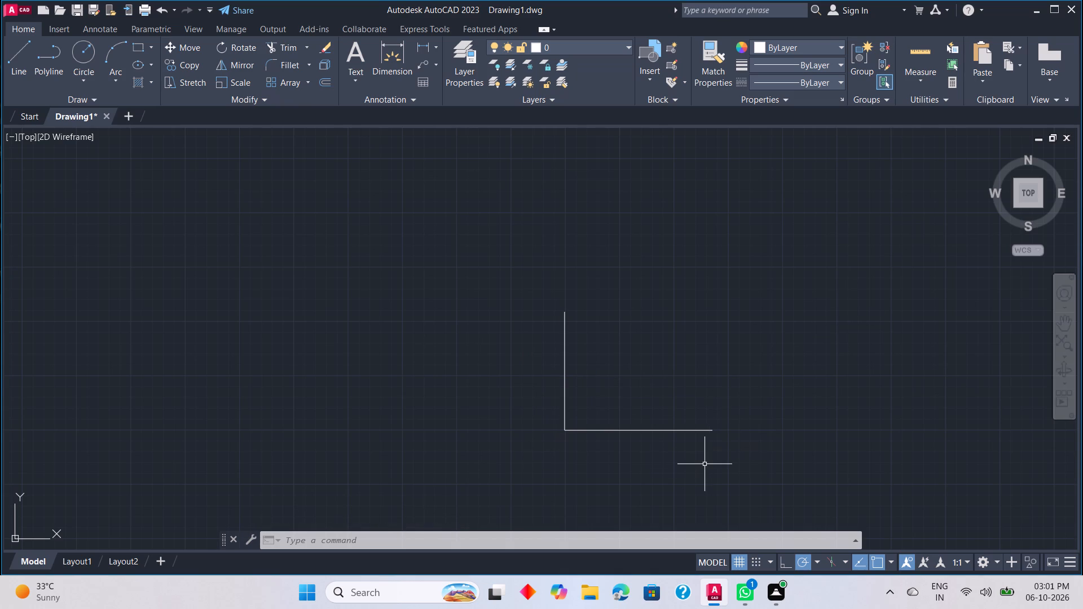
key(Escape)
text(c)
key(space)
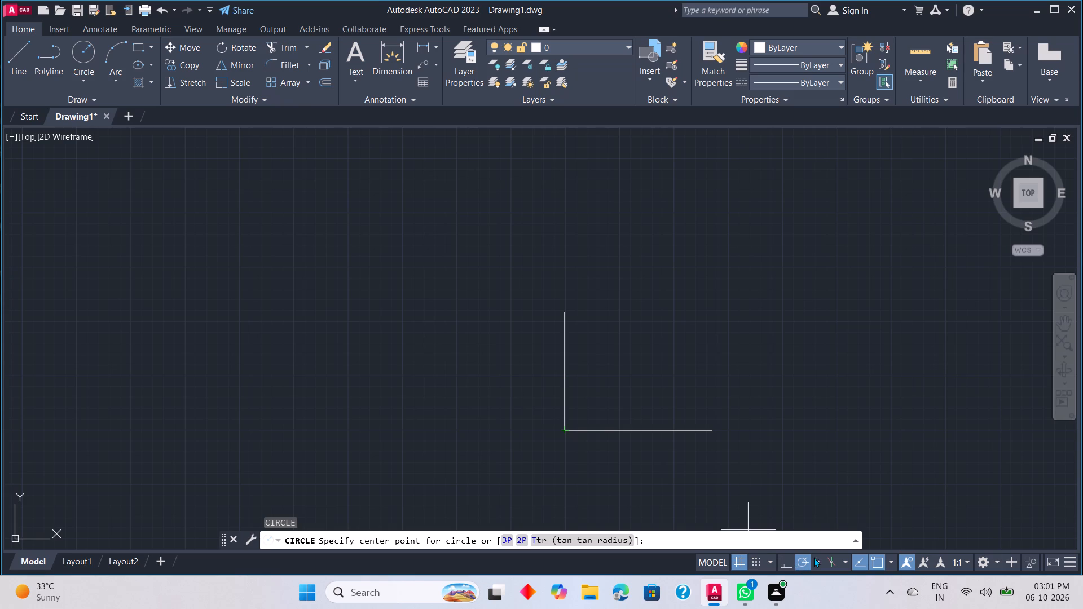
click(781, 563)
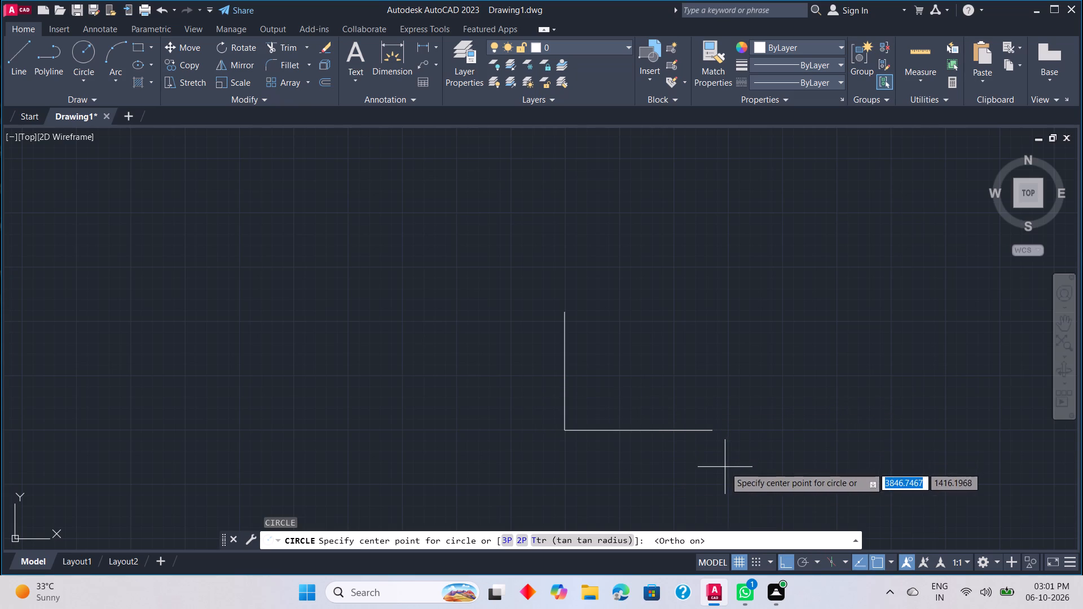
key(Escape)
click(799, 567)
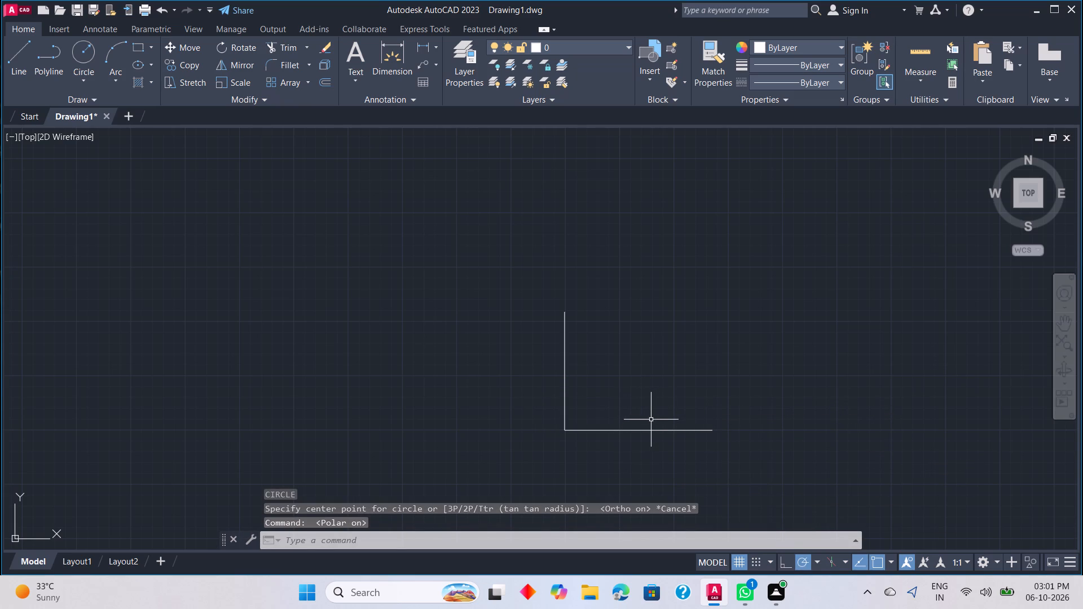
Draw a circle of radius 10 between the two lines, its centre 88 units diagonally from the vertical line's upper end.
text(c)
key(space)
scroll(636, 423, up, 2)
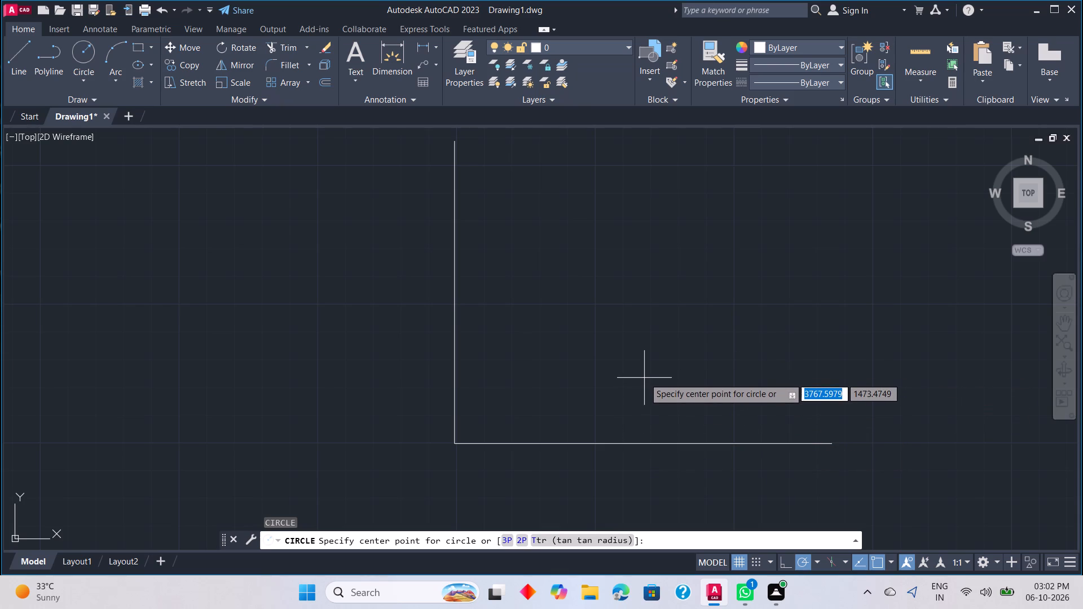
key(2)
key(BackSpace)
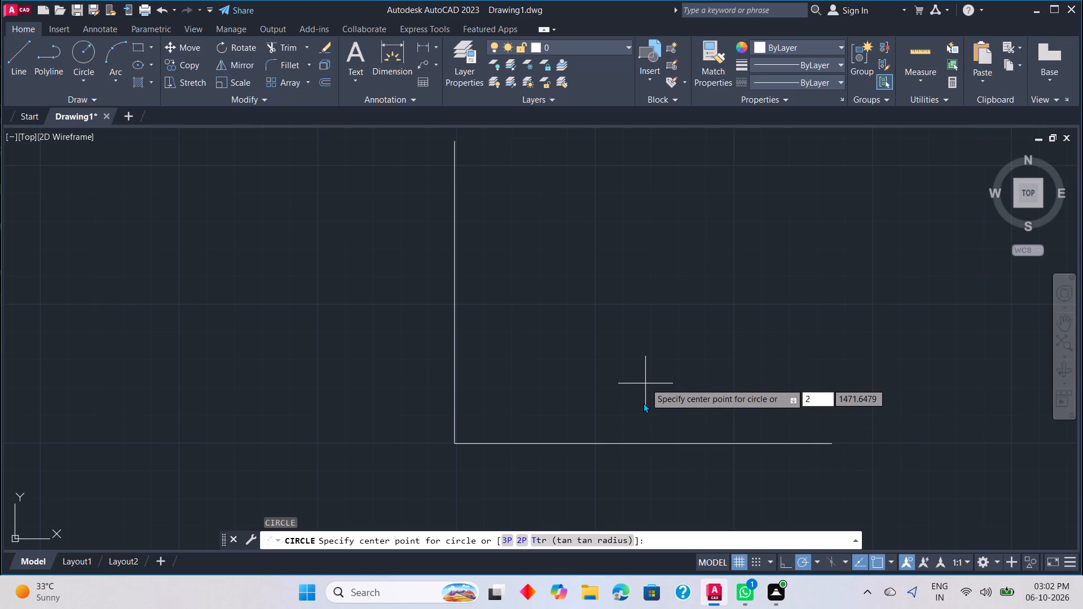
key(8)
key(8)
key(Return)
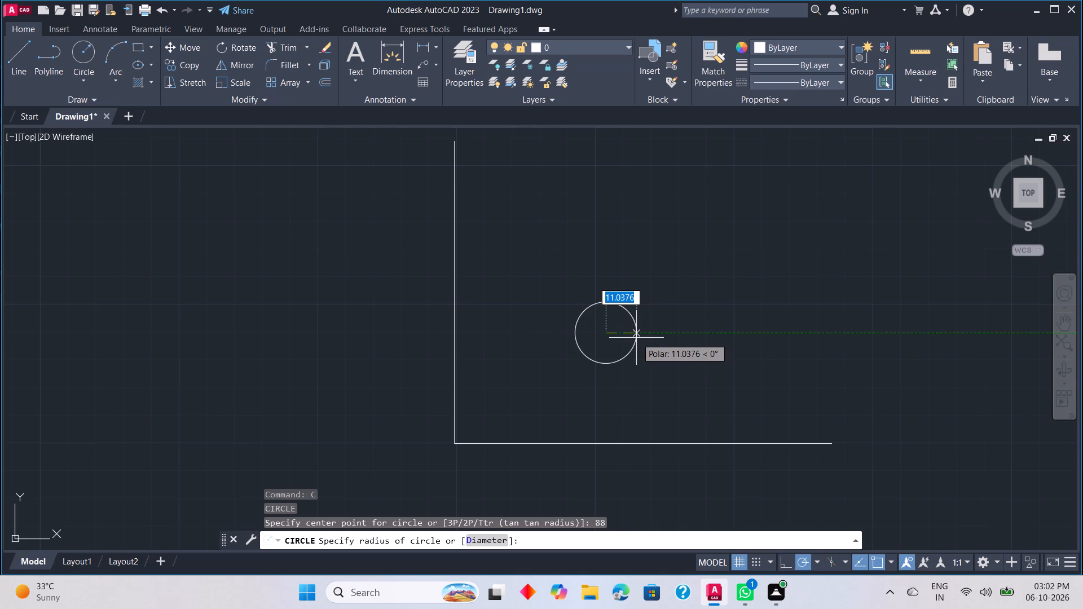
key(1)
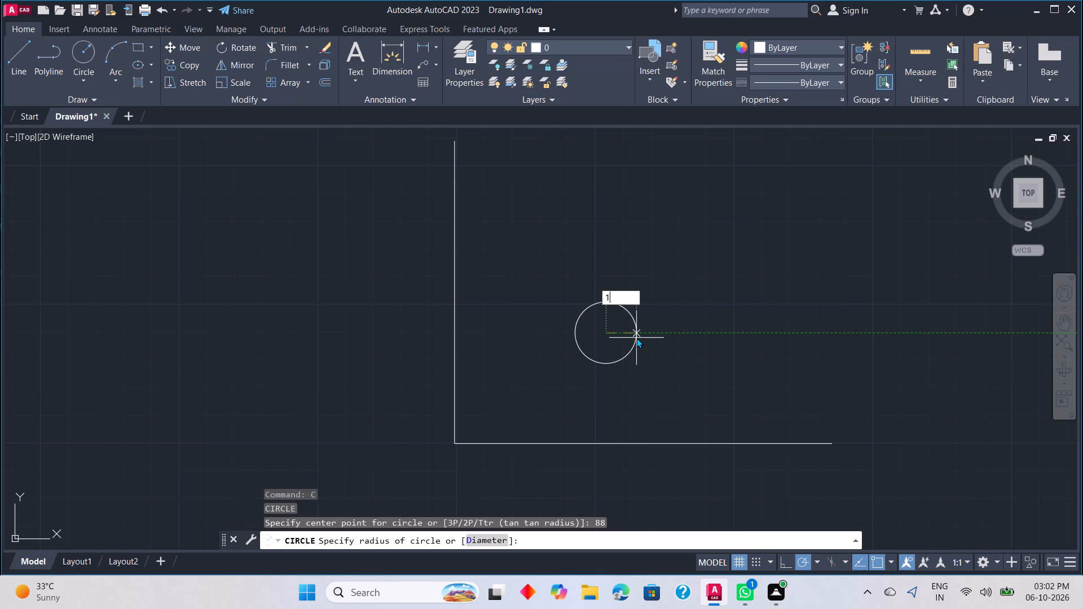
key(0)
key(Return)
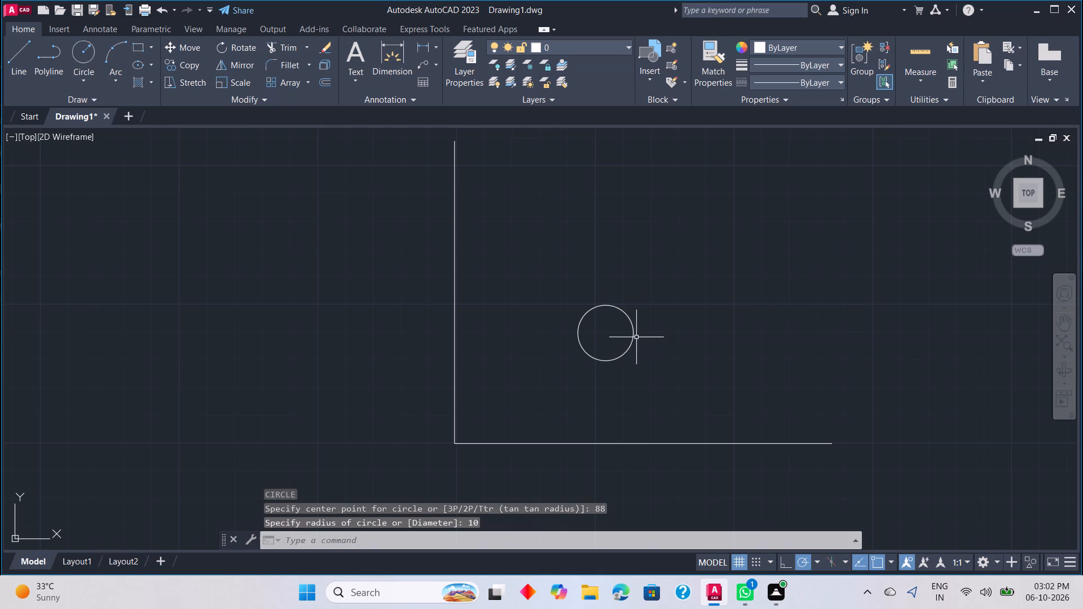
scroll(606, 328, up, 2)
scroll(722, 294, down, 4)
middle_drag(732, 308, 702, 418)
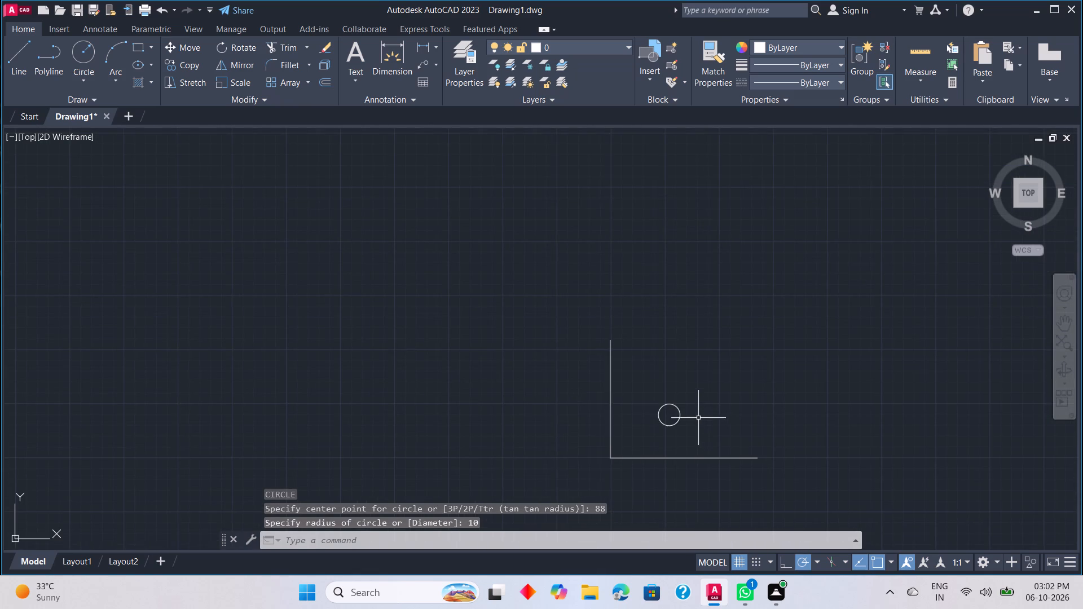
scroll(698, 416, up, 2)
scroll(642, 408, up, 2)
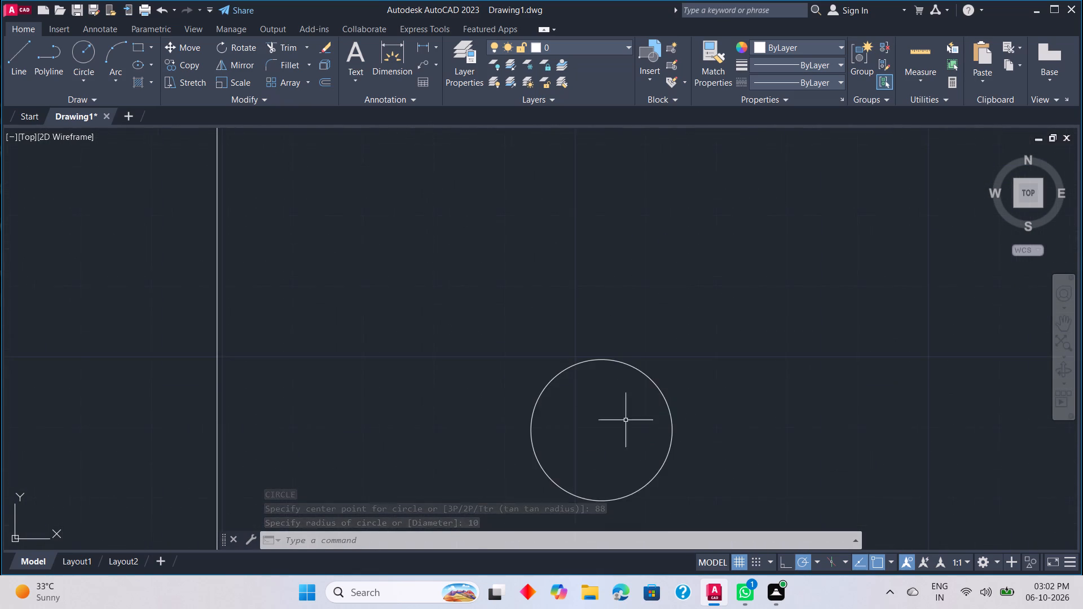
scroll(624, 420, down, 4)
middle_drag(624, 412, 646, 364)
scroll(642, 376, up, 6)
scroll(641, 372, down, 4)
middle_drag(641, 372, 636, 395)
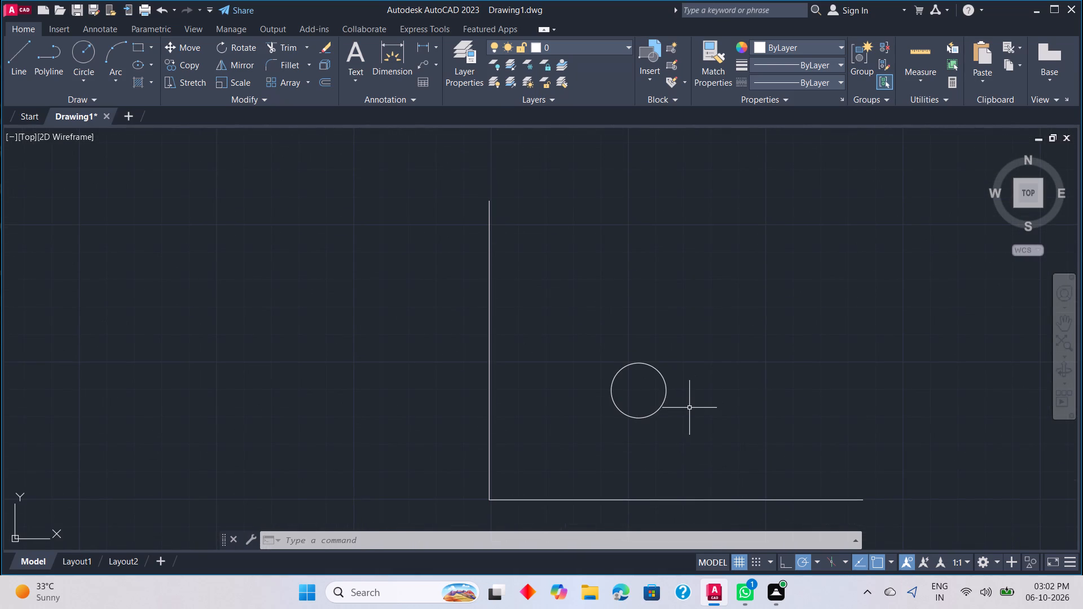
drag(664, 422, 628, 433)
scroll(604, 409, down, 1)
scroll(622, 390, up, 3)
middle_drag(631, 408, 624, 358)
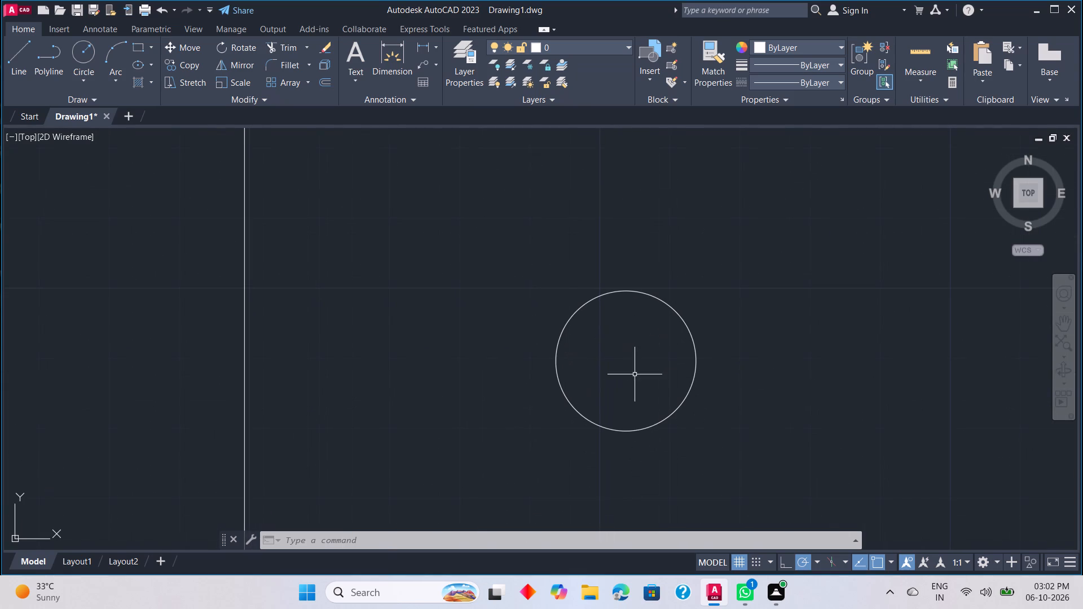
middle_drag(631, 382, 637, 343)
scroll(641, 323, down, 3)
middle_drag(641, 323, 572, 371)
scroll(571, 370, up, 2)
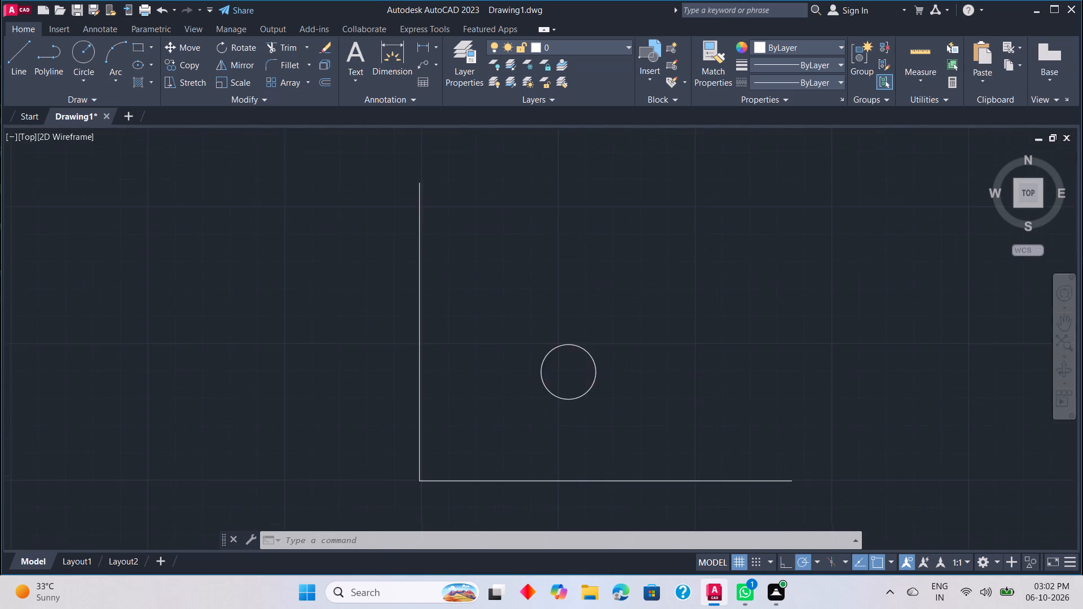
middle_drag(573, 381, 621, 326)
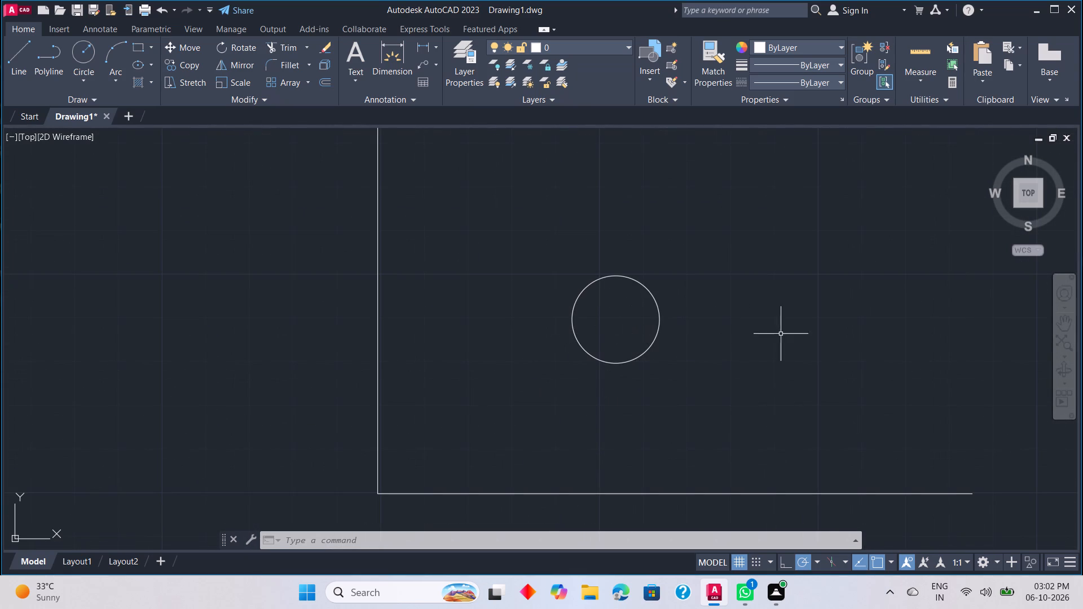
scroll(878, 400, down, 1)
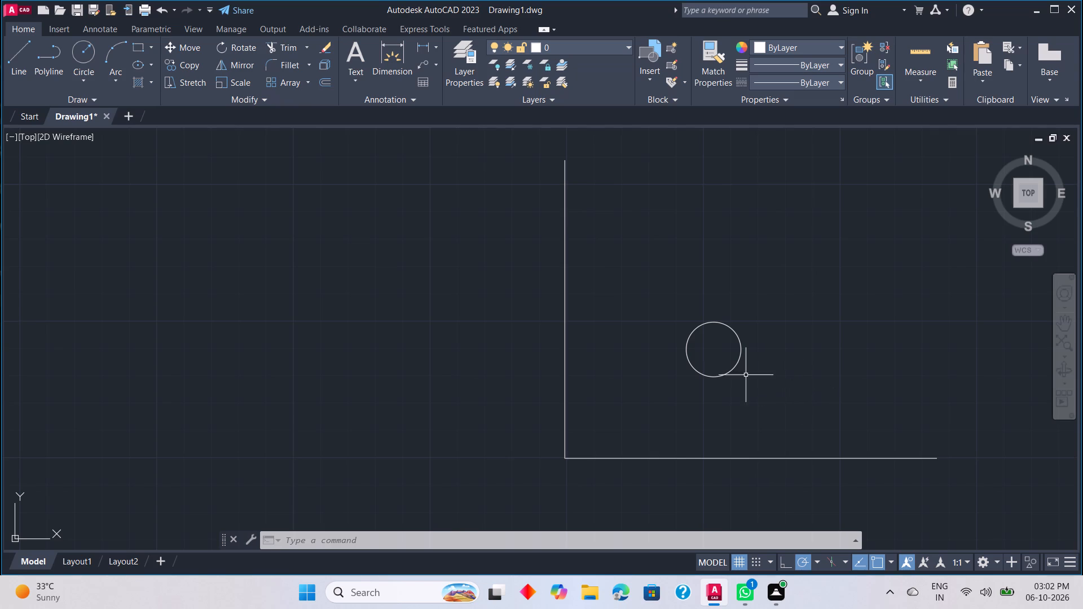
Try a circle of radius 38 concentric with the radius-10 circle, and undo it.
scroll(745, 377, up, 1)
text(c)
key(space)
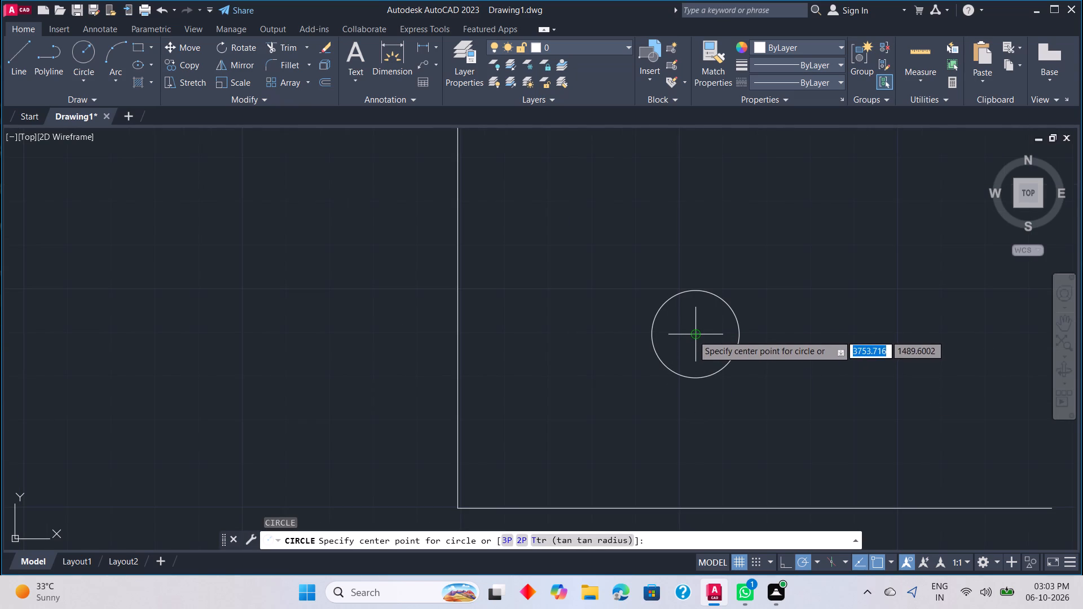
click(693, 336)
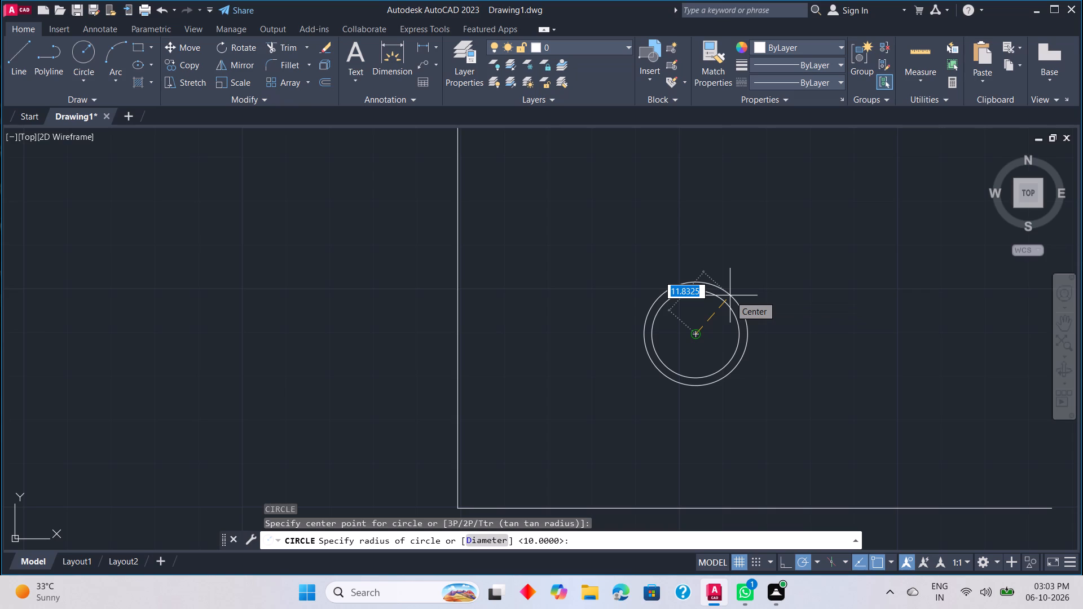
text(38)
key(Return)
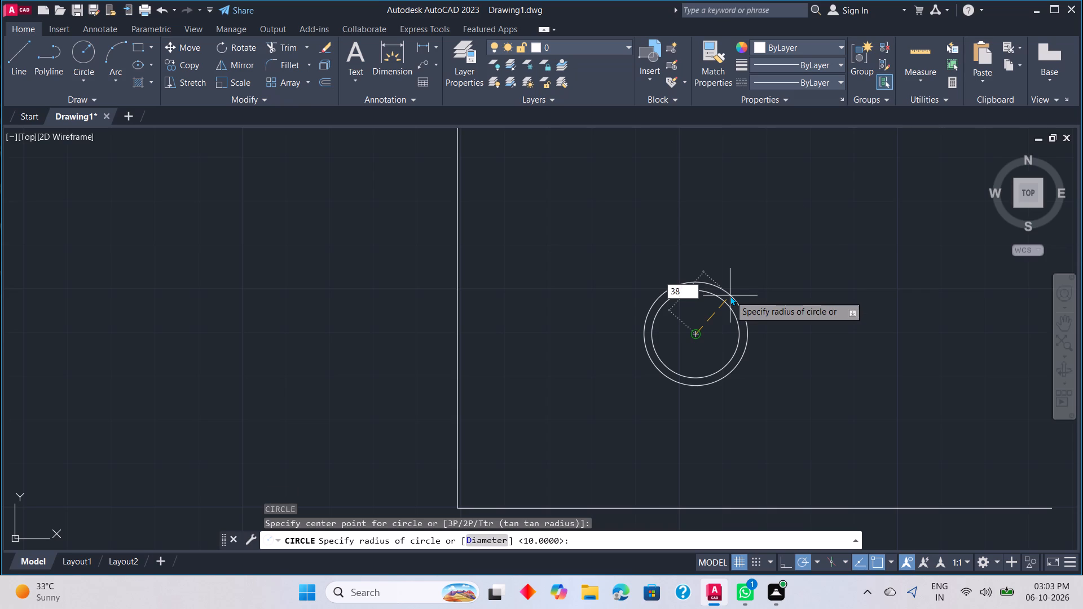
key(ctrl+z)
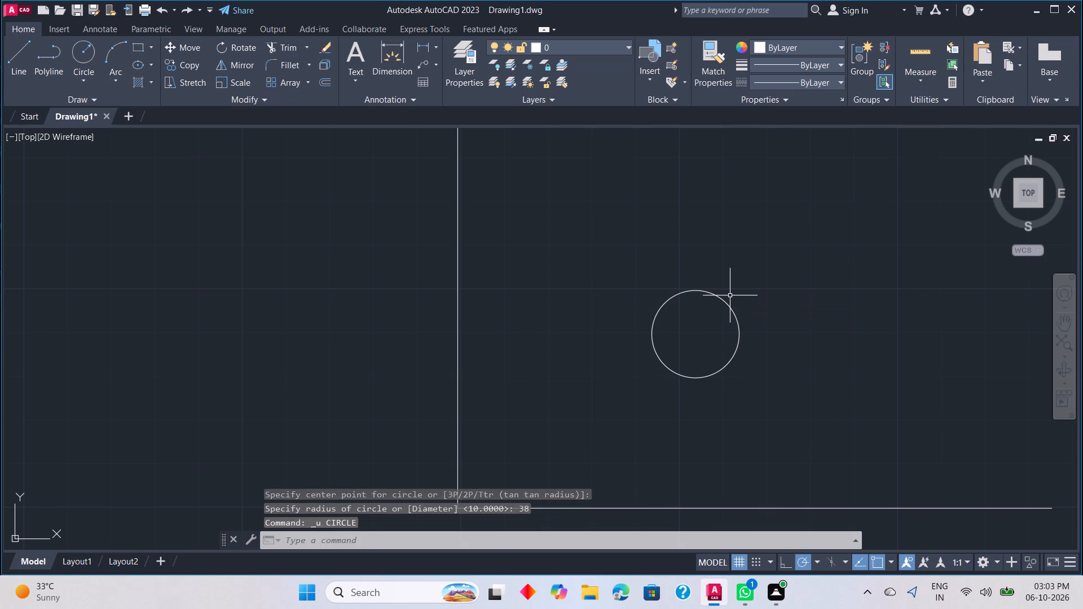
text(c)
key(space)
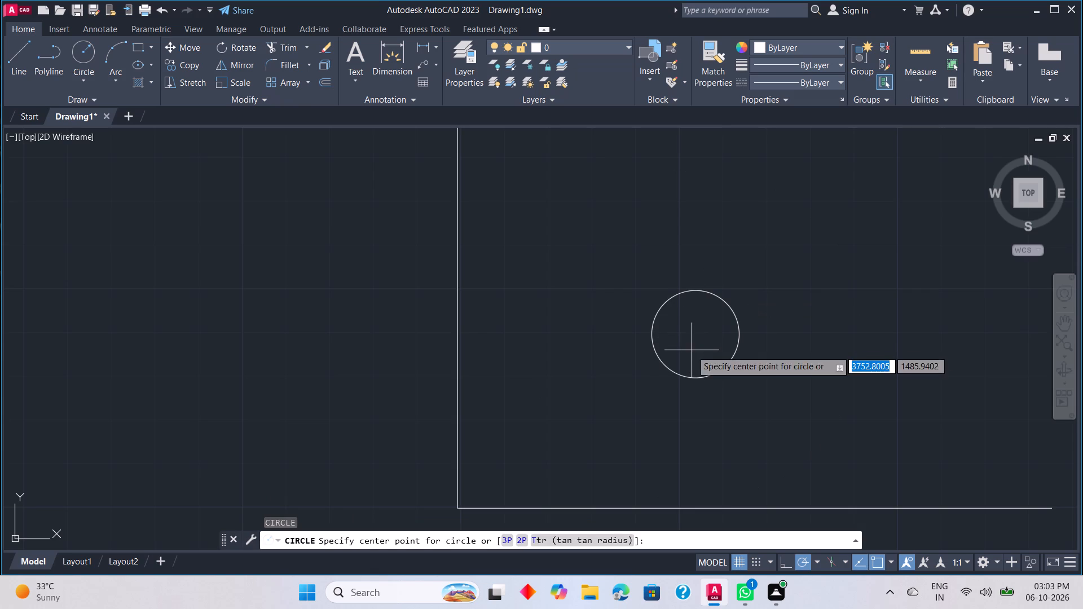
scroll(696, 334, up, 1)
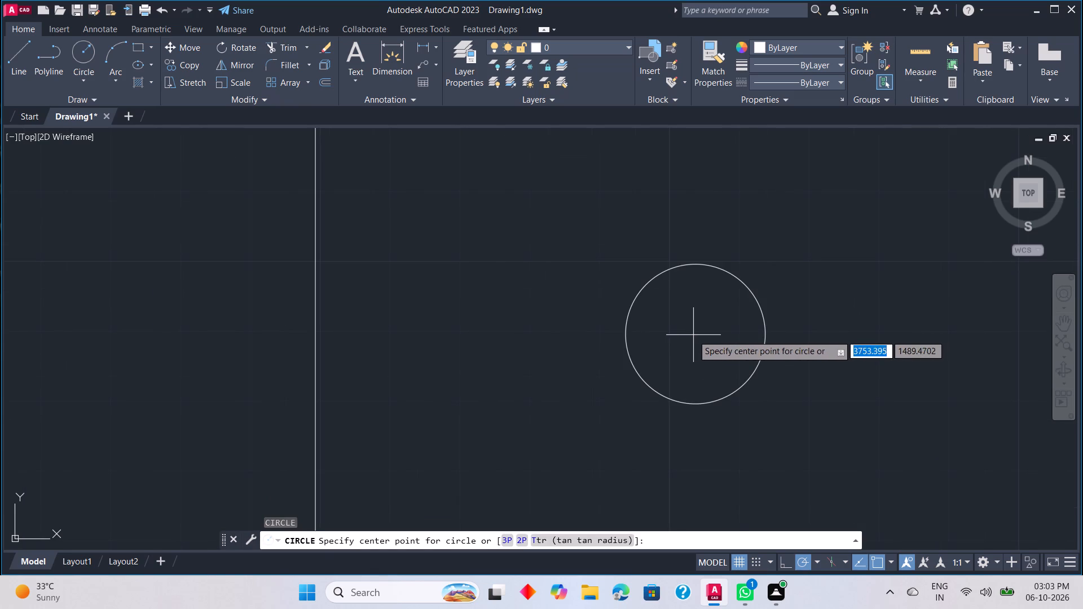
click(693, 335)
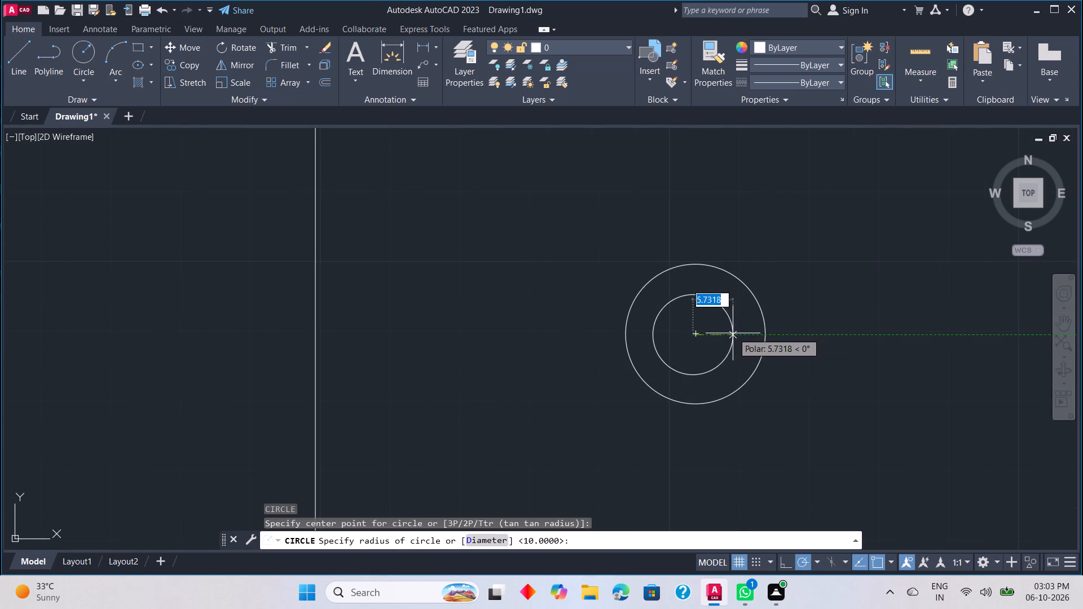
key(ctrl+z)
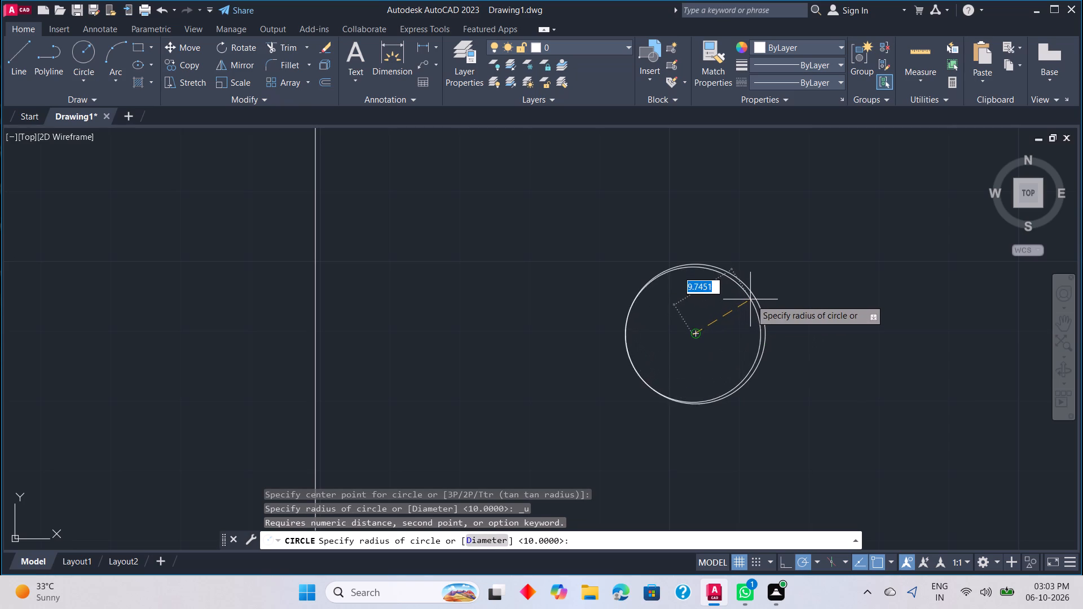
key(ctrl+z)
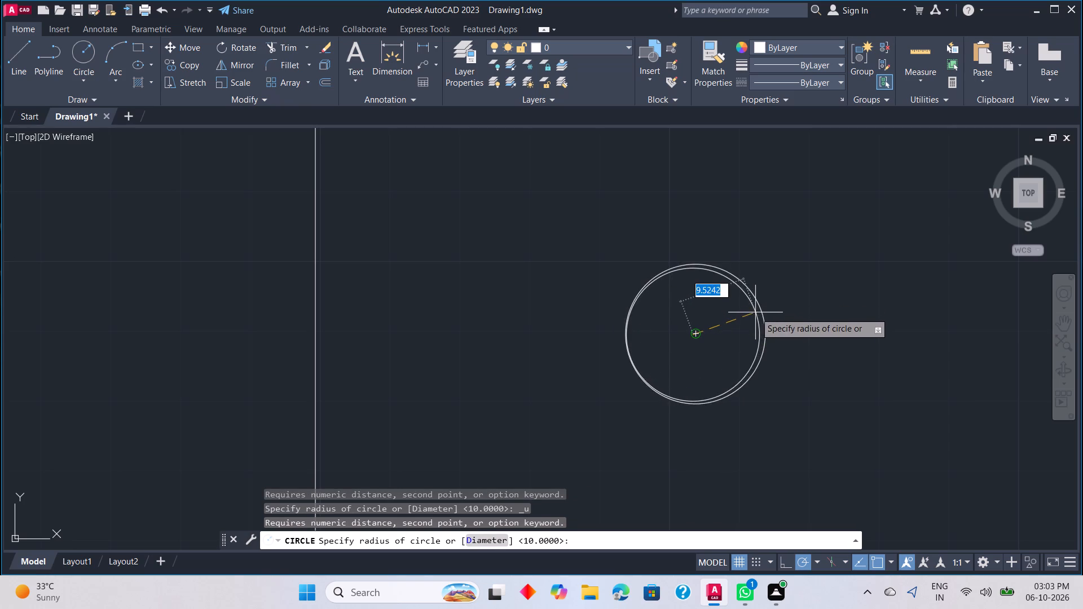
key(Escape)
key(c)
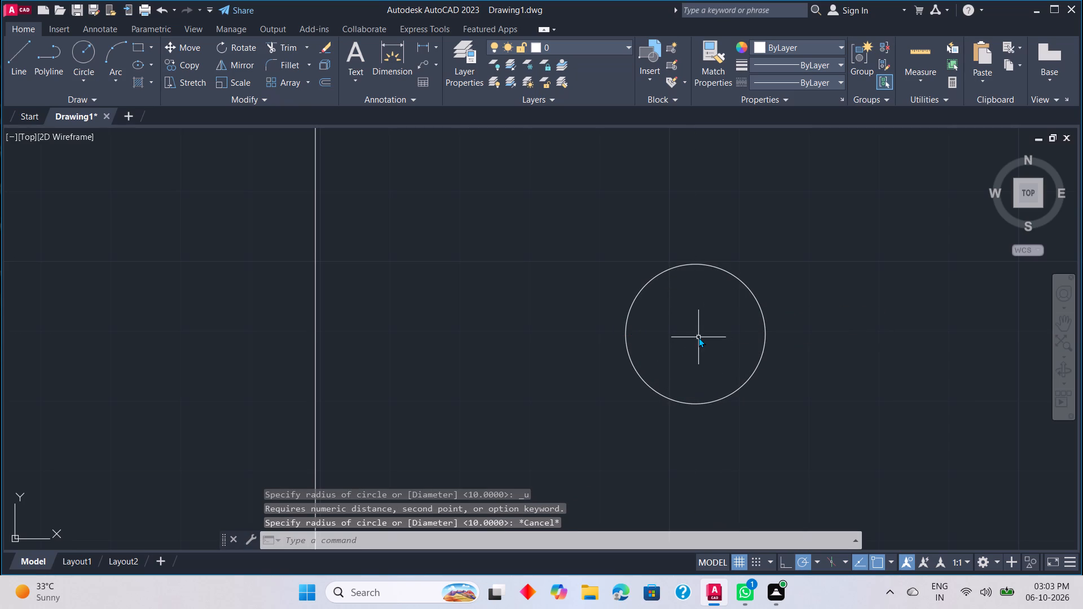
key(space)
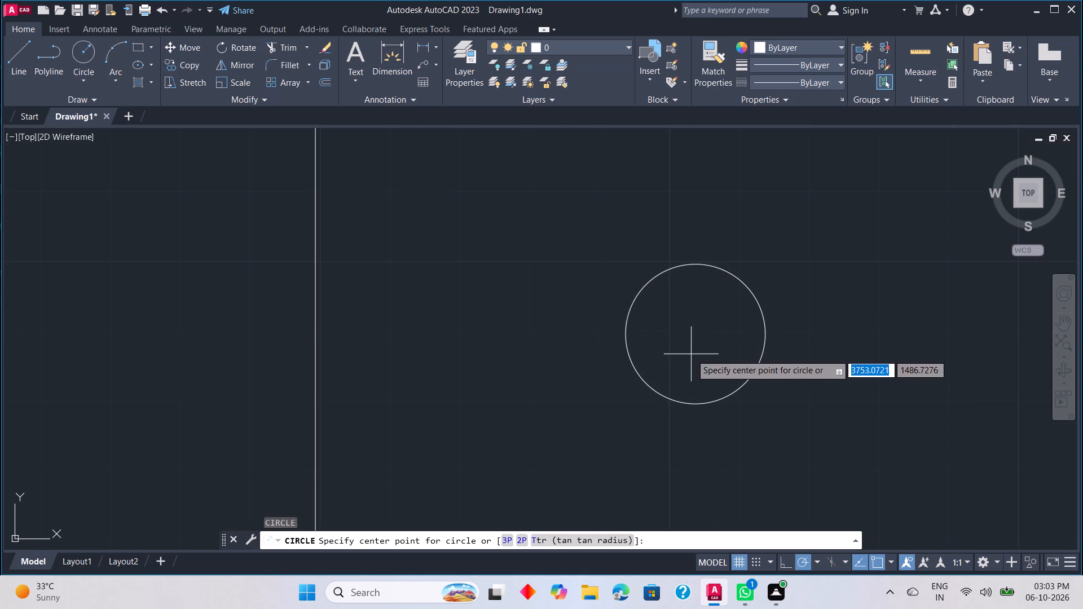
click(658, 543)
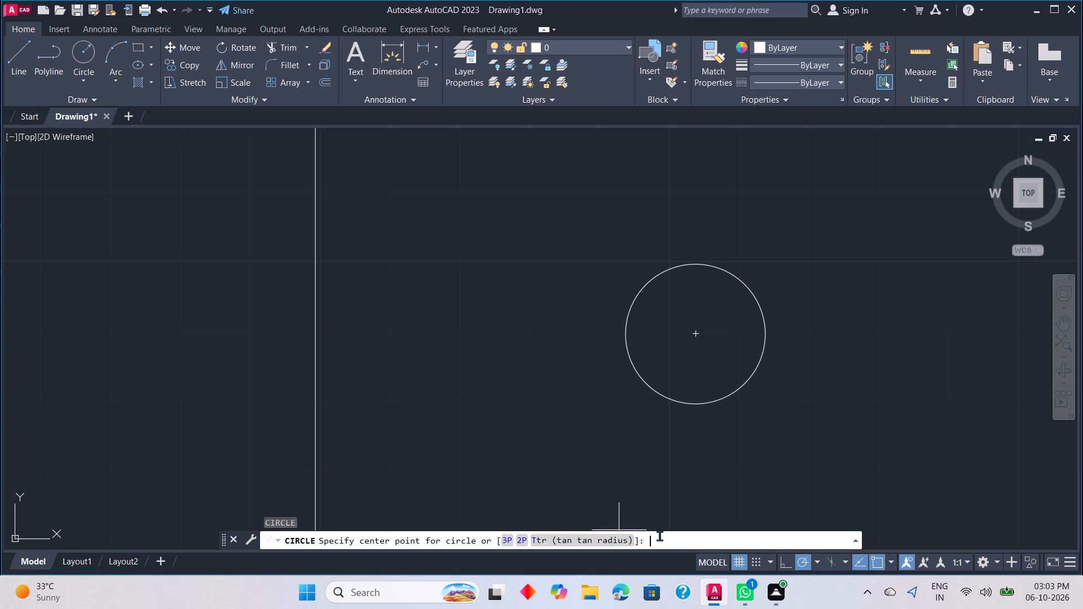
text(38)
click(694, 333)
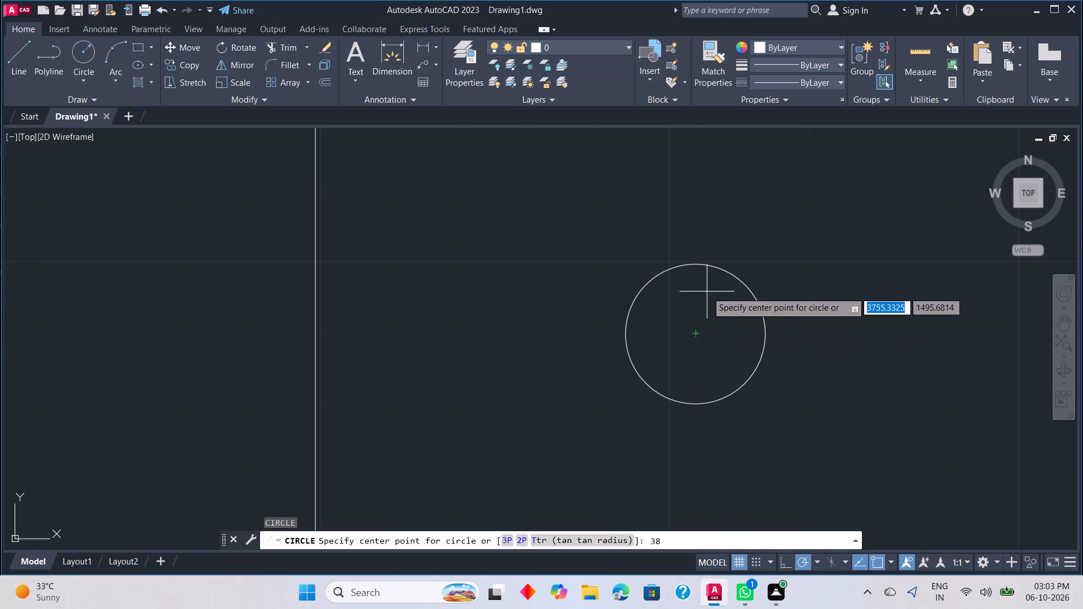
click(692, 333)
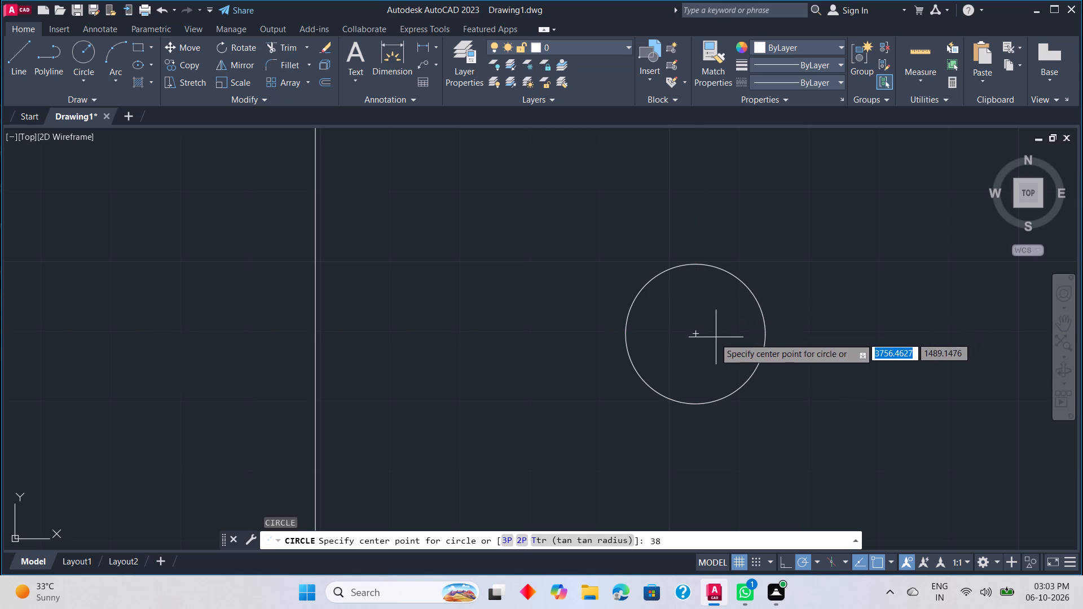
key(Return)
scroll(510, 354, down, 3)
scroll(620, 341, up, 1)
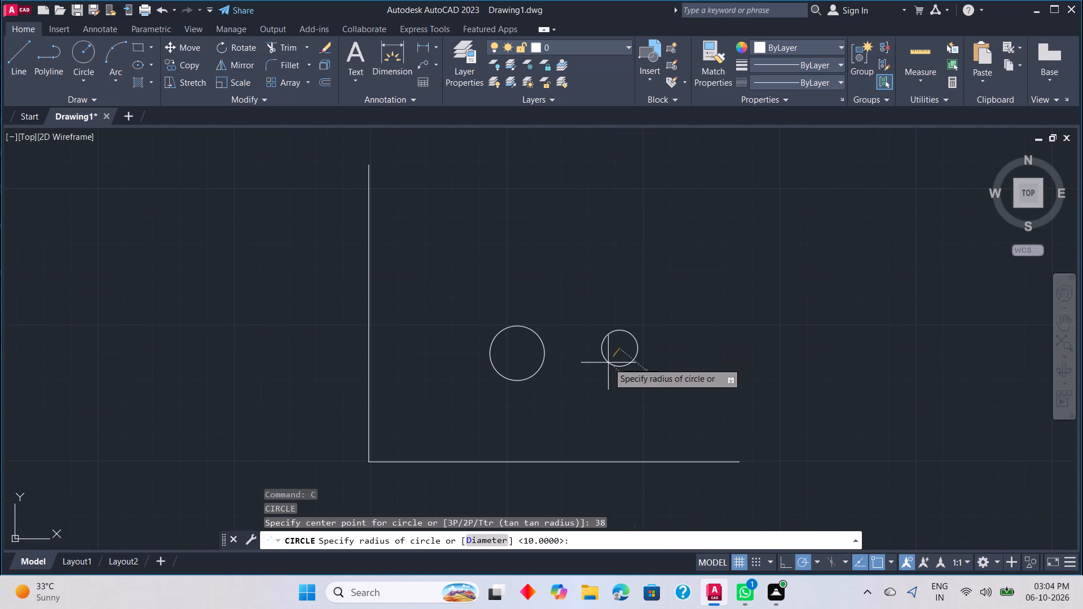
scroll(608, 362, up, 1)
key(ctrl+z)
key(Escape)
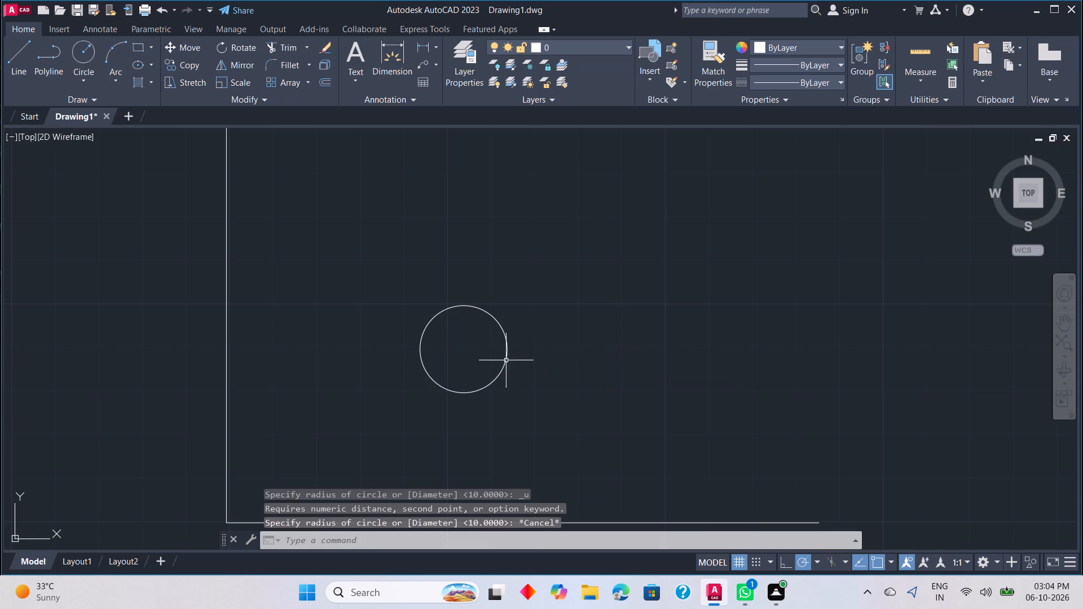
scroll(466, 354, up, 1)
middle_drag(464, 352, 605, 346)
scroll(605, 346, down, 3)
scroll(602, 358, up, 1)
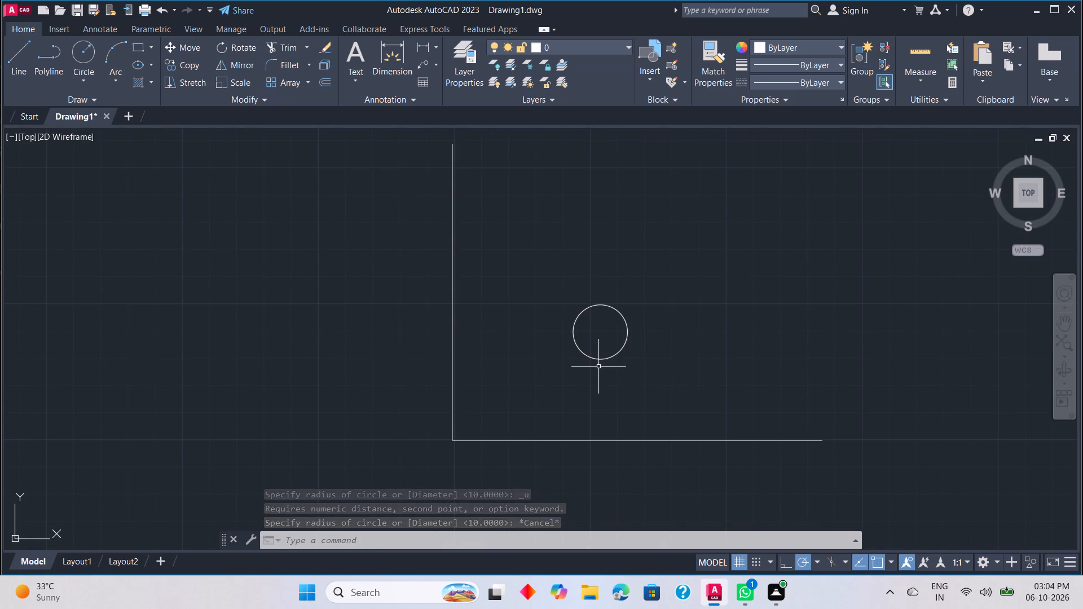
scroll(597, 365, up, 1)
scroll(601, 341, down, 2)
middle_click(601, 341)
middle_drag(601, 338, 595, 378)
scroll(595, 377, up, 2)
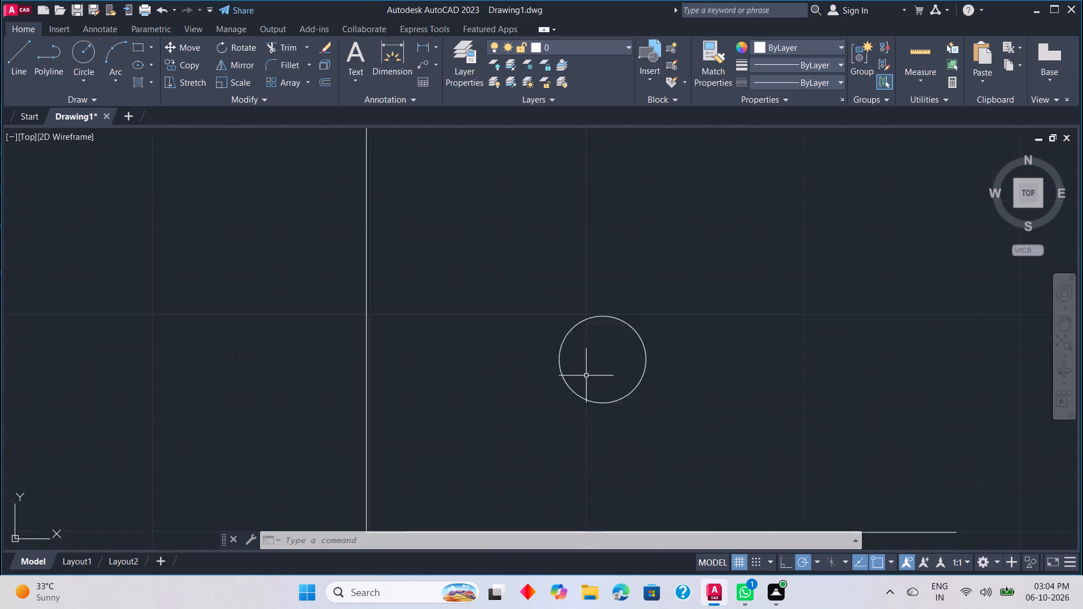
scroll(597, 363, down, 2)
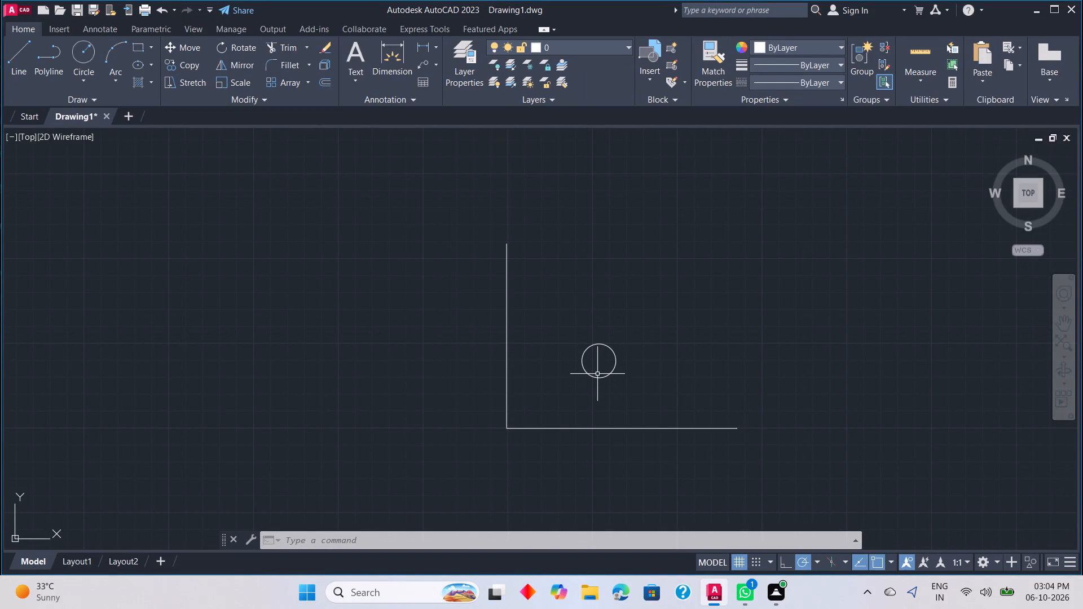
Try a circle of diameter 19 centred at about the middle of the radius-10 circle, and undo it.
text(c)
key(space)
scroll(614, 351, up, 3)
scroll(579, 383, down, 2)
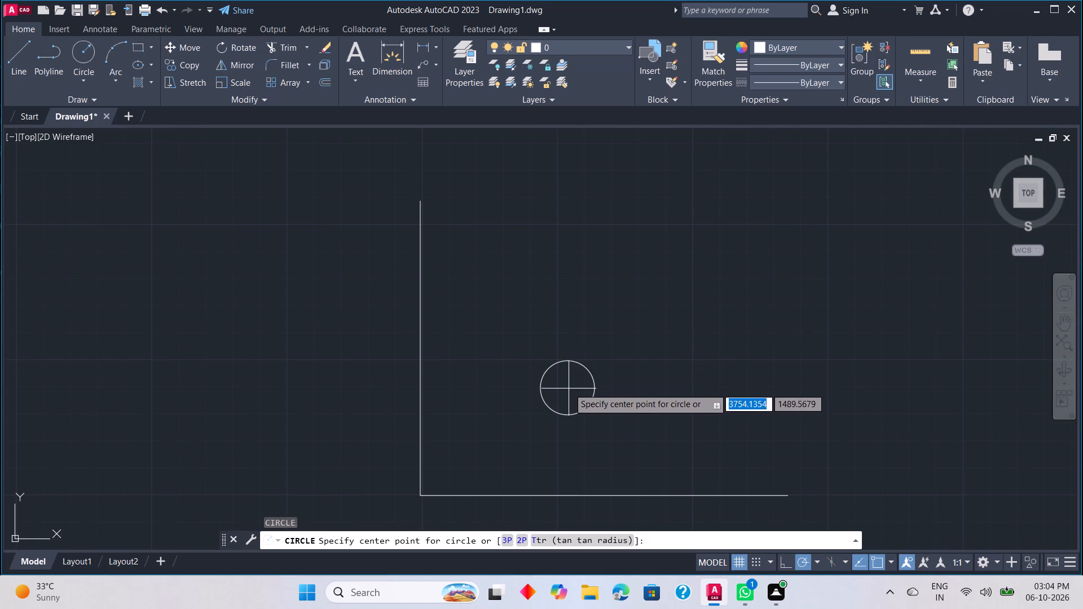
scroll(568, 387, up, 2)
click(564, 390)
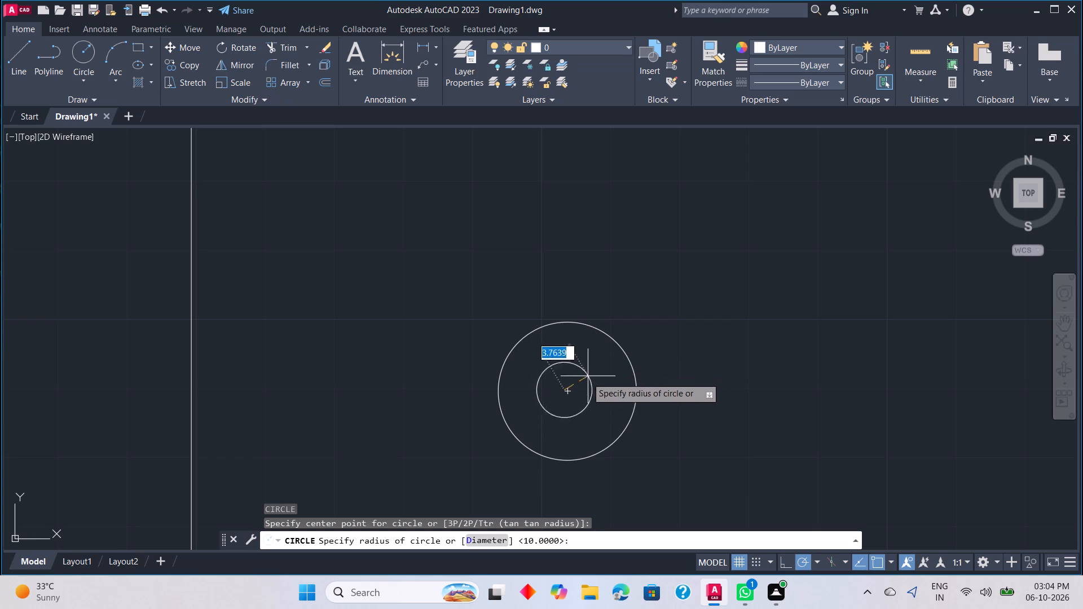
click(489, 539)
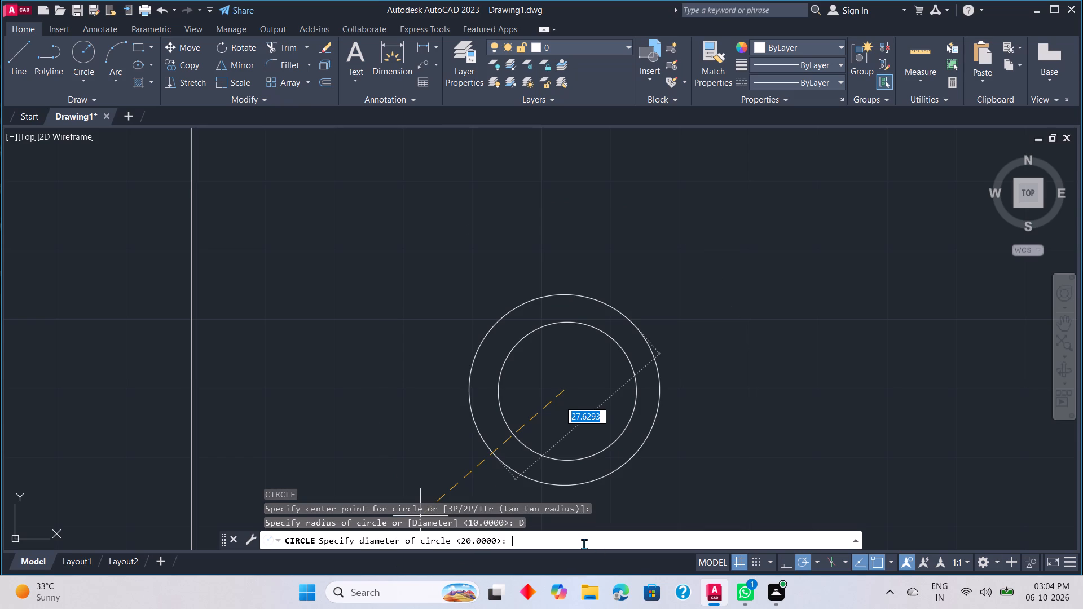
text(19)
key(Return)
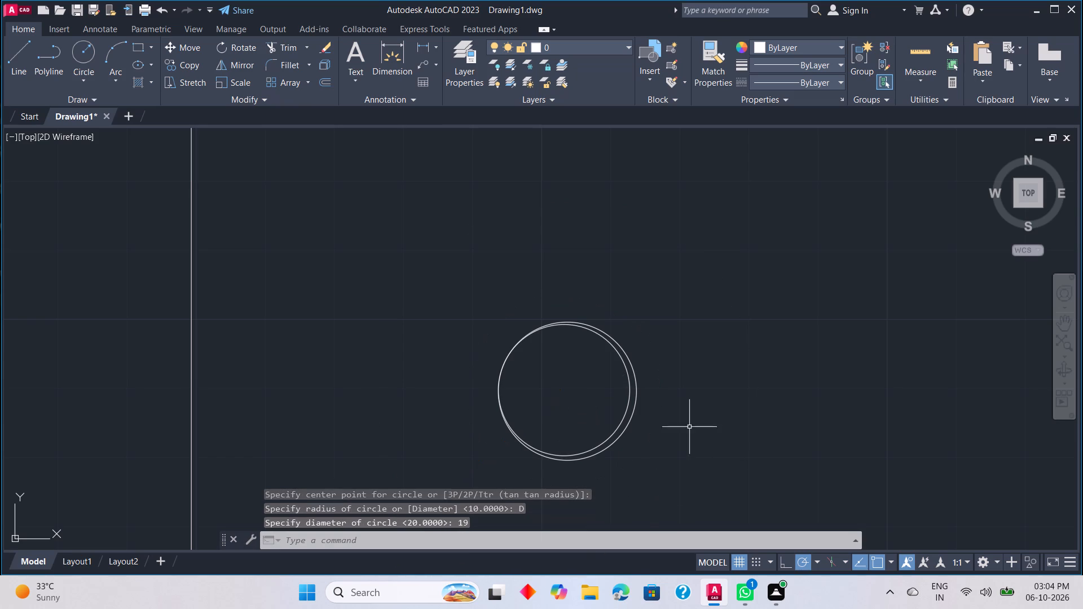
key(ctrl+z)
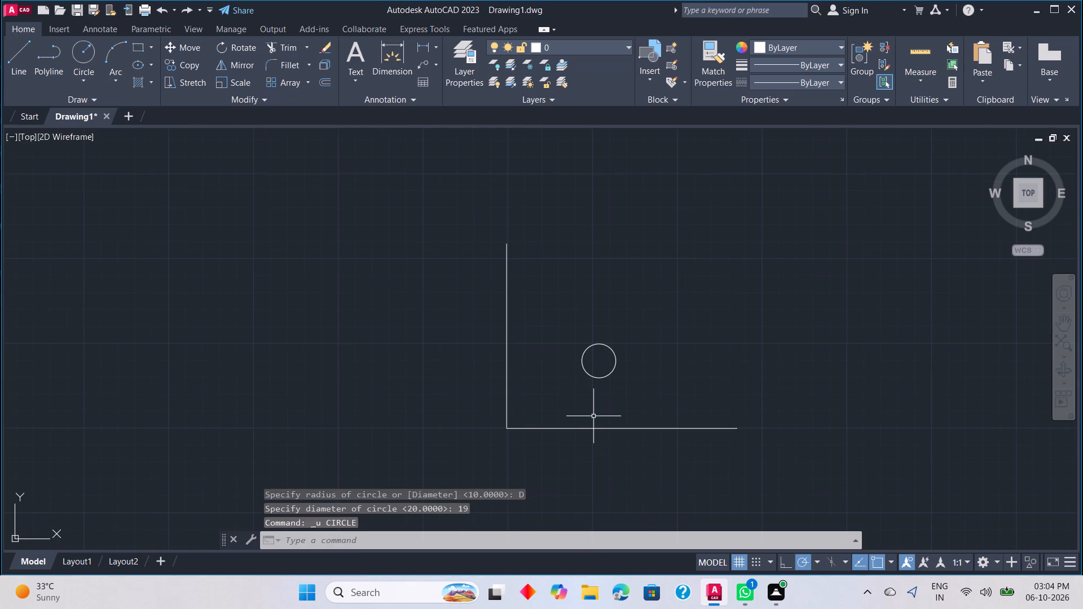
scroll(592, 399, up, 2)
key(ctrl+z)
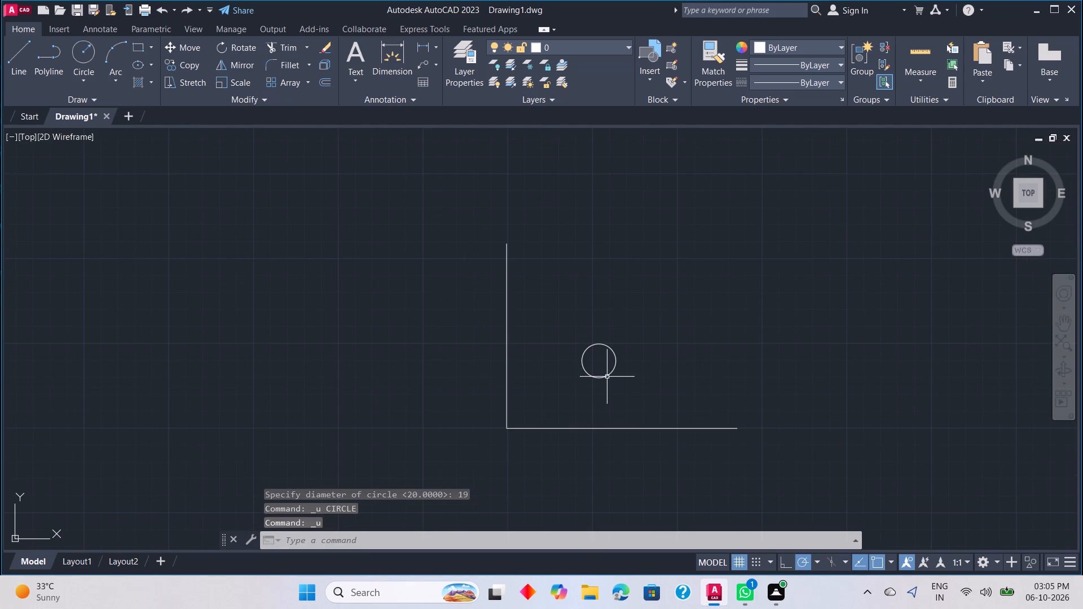
Undo back through the radius-10 circle so that only the horizontal and vertical lines remain.
key(ctrl+z)
key(ctrl+z)
key(ctrl+z)
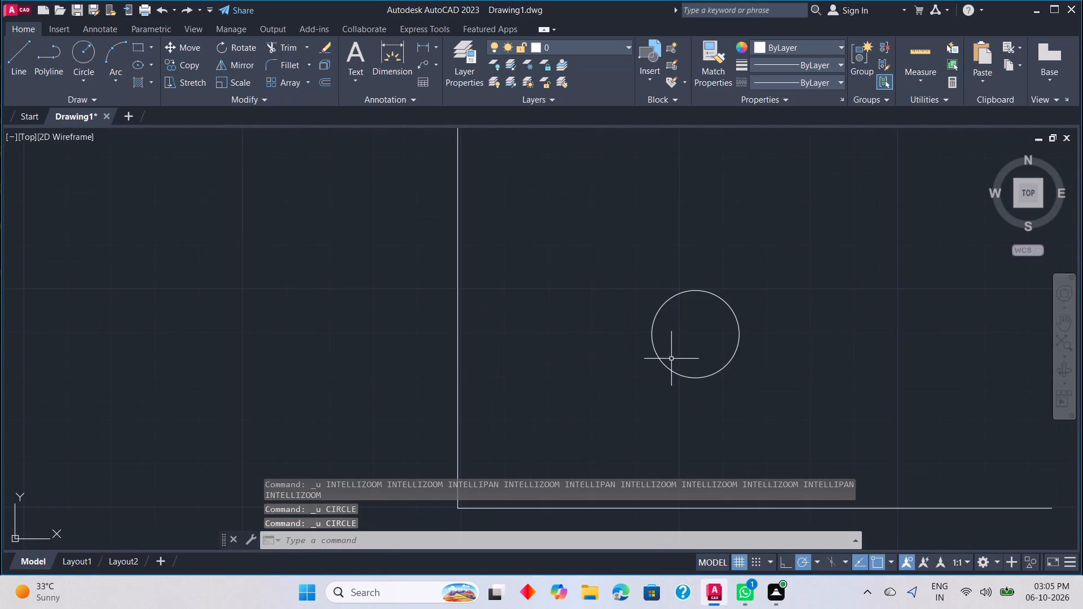
key(ctrl+z)
key(ctrl+z)
scroll(617, 386, up, 1)
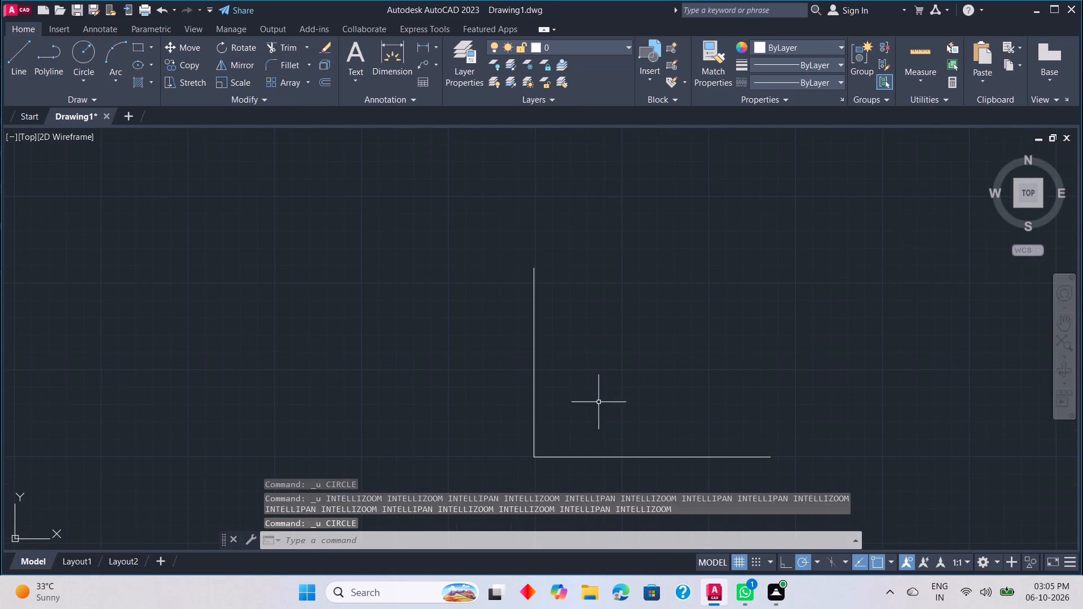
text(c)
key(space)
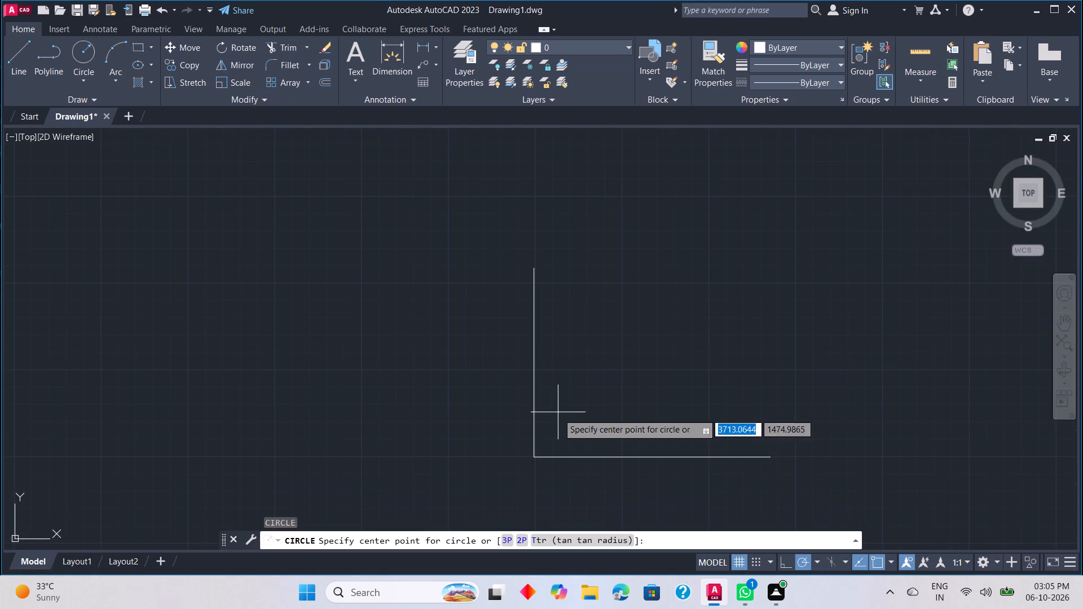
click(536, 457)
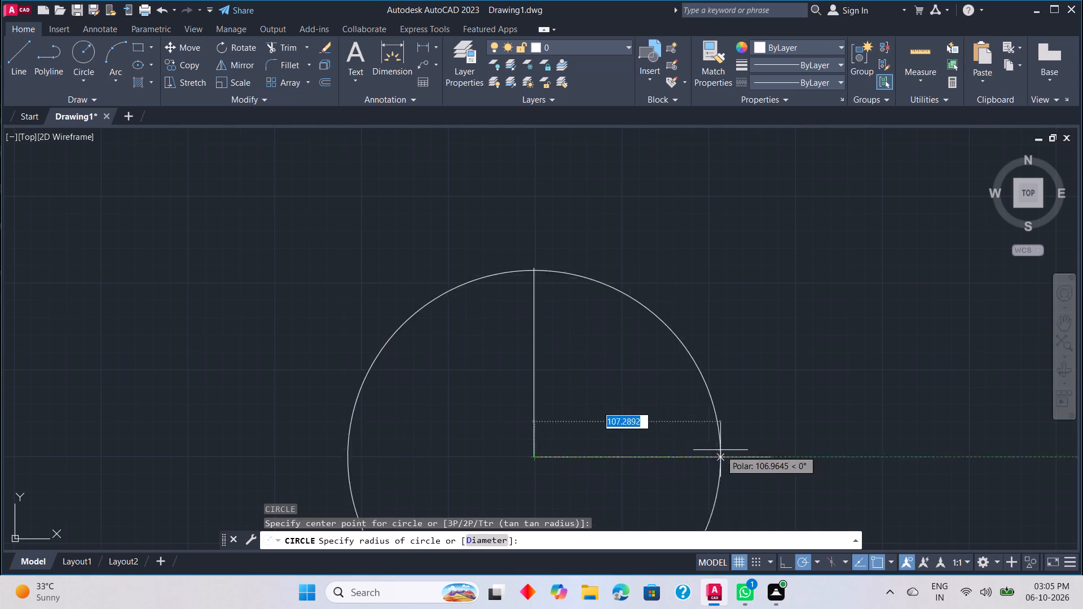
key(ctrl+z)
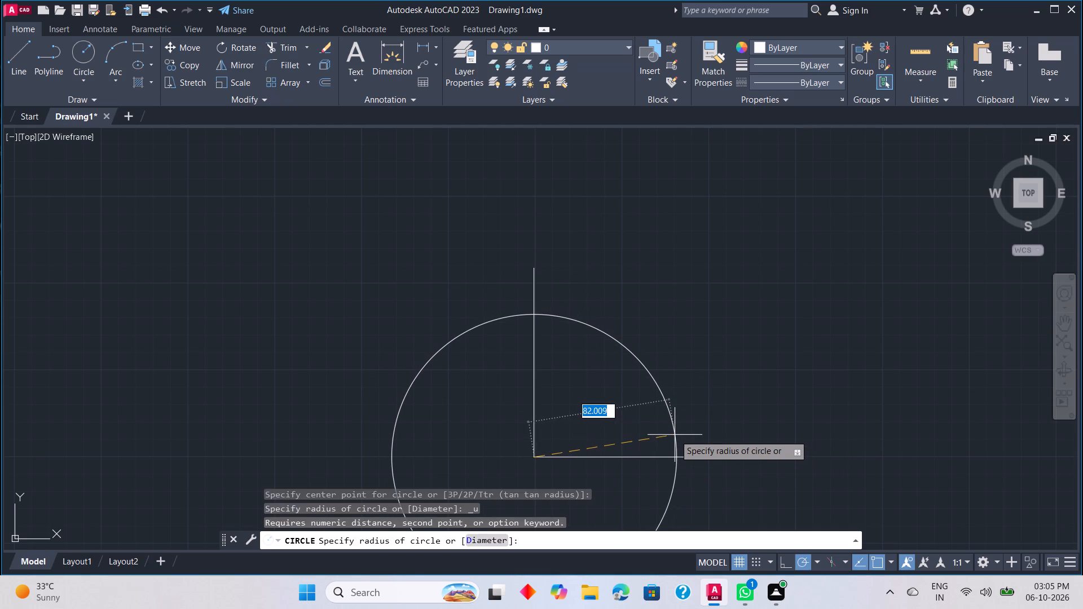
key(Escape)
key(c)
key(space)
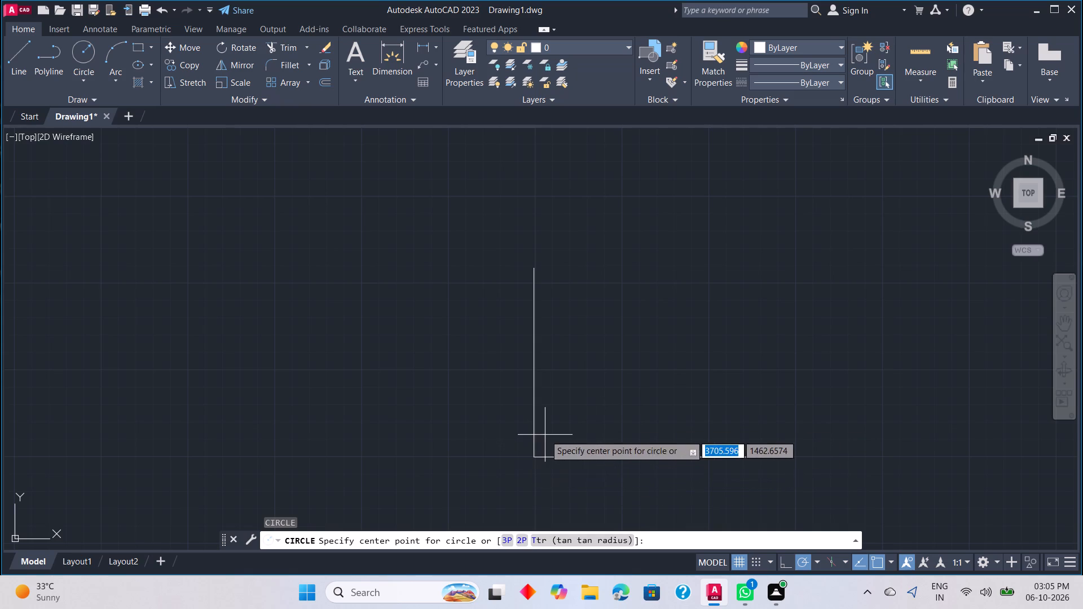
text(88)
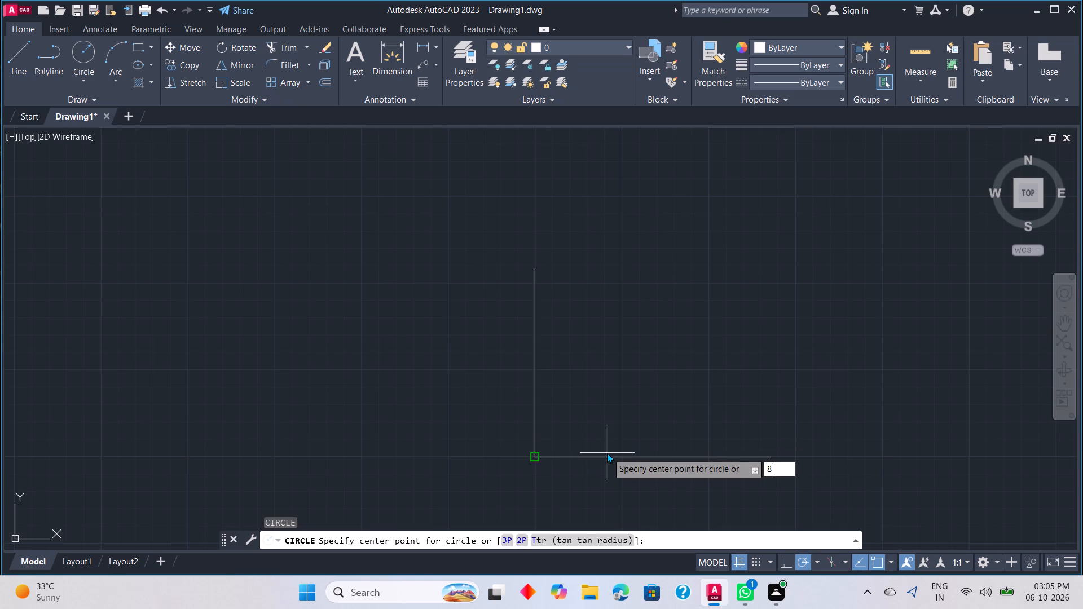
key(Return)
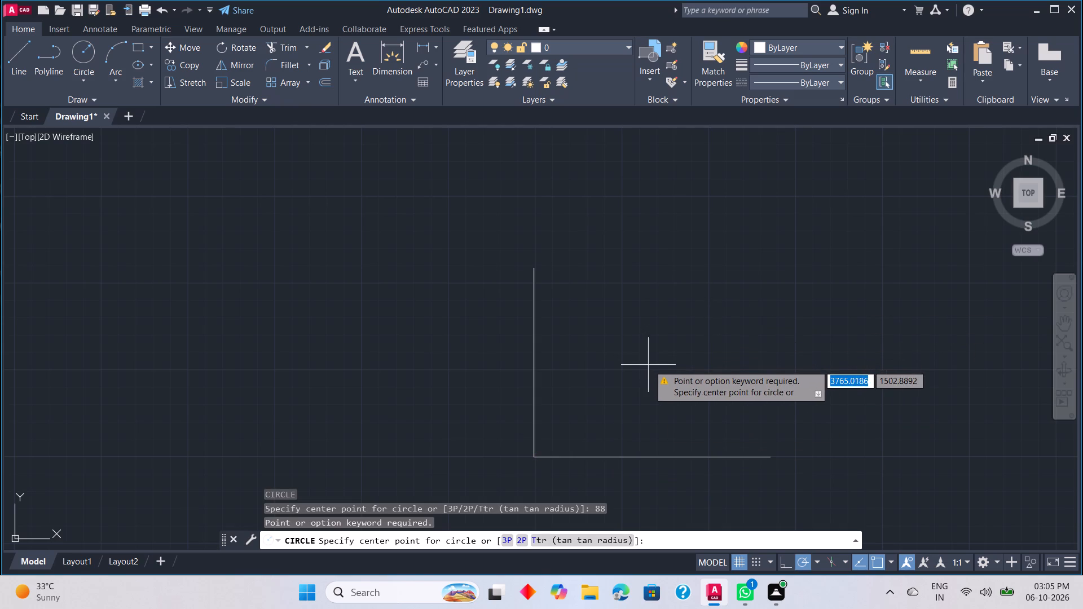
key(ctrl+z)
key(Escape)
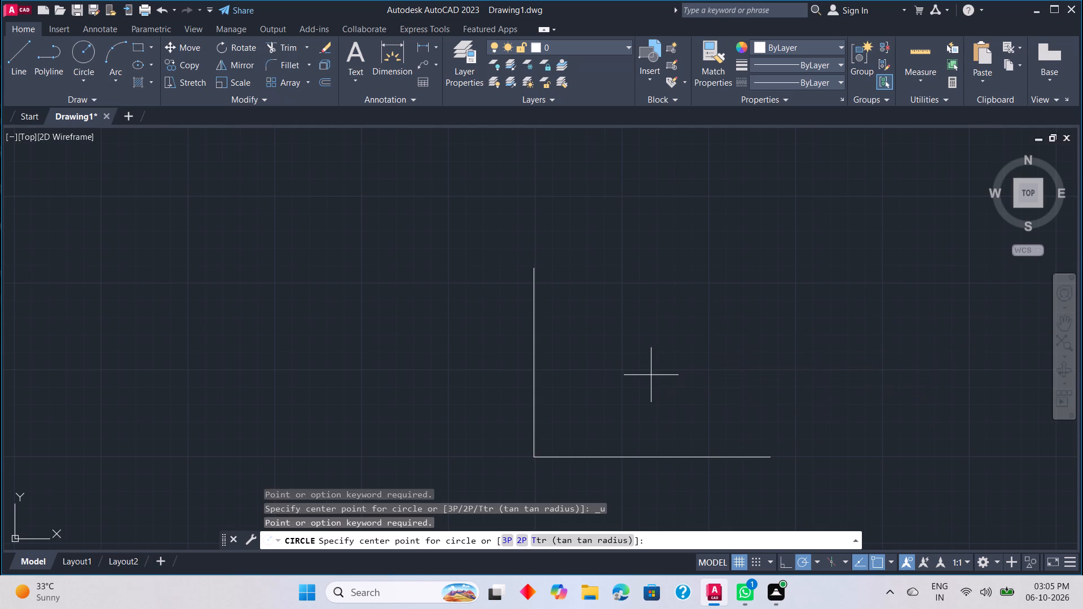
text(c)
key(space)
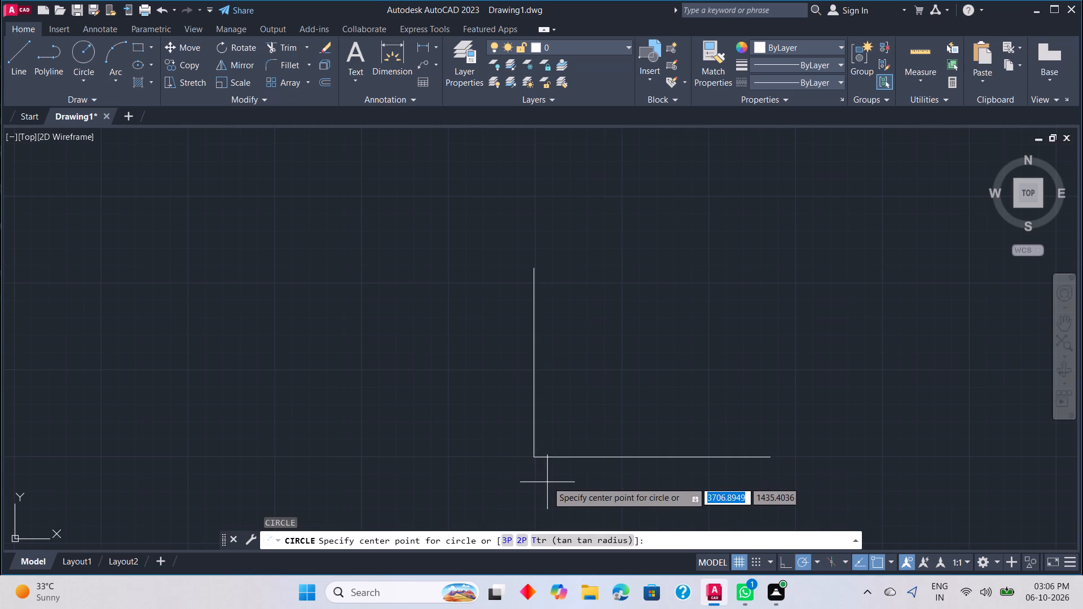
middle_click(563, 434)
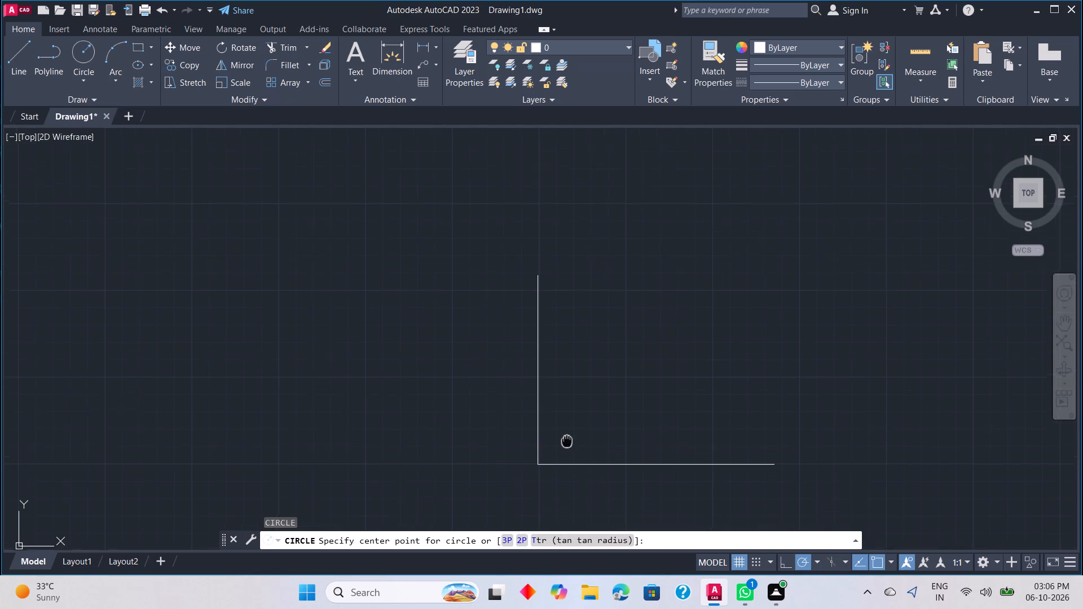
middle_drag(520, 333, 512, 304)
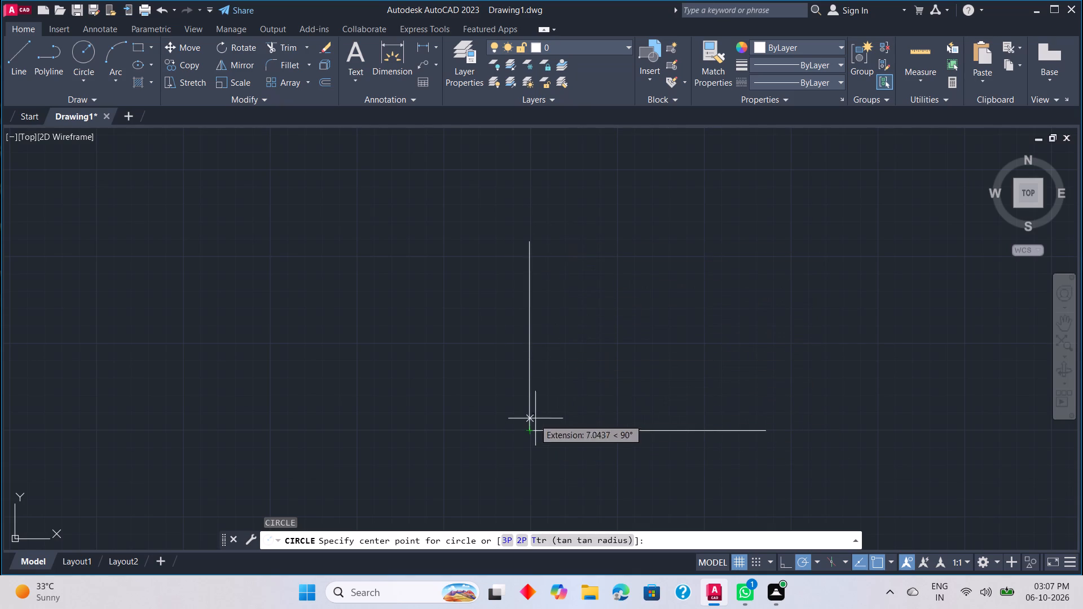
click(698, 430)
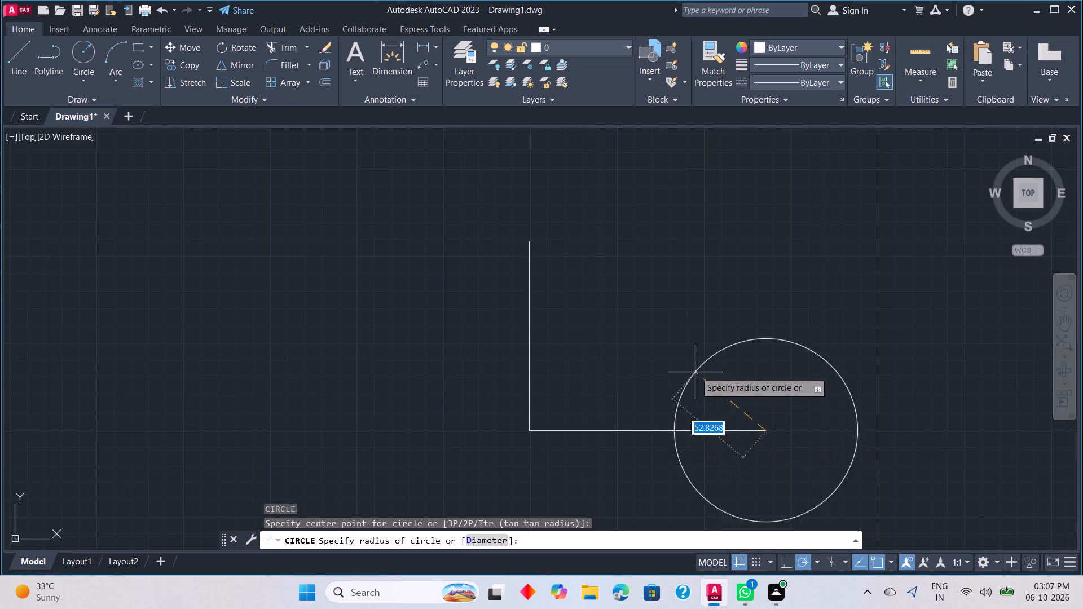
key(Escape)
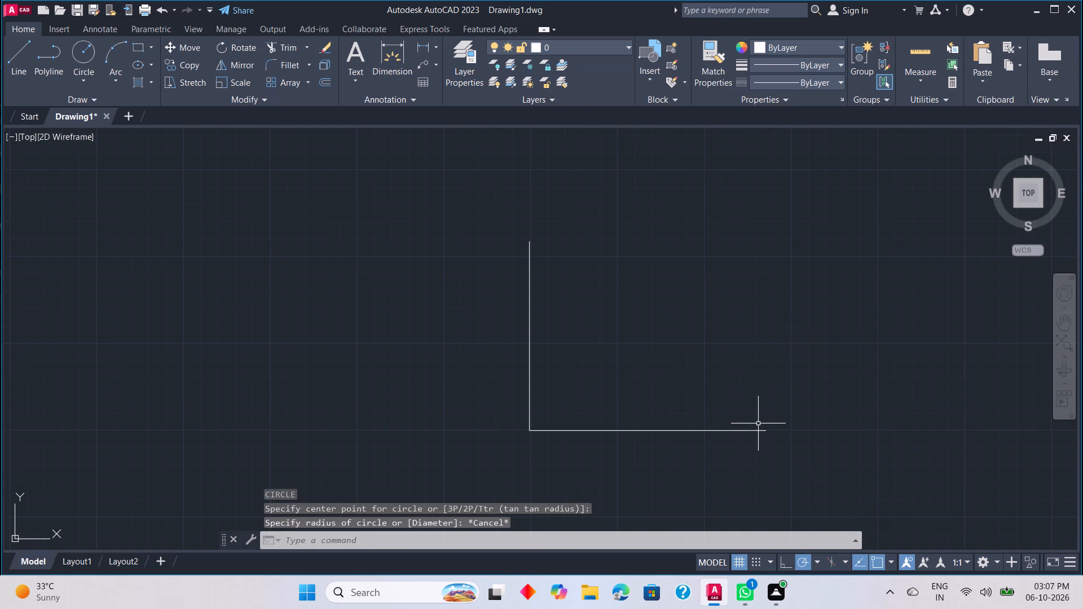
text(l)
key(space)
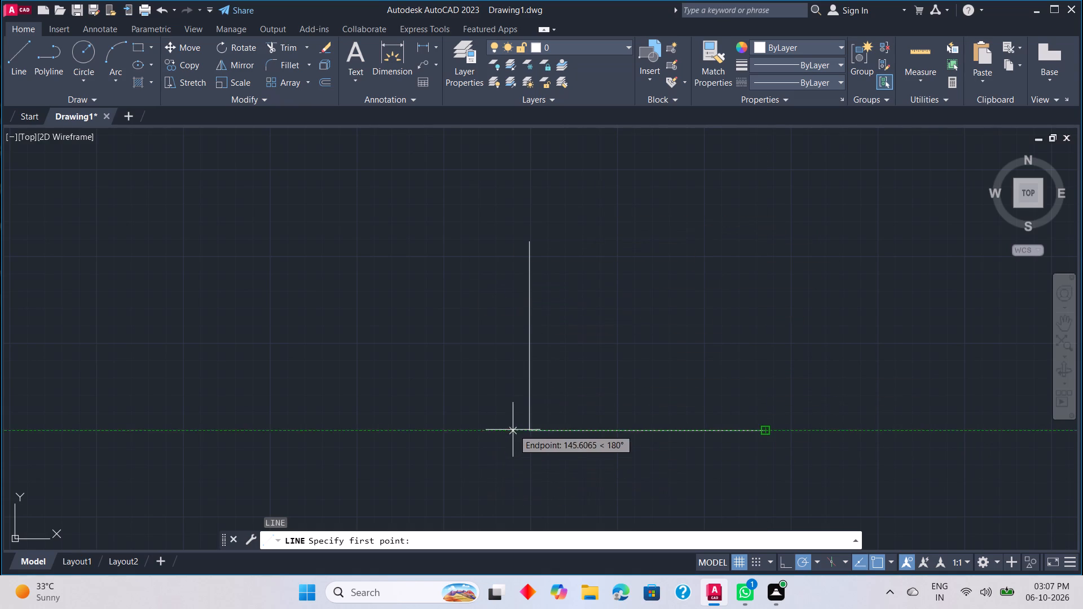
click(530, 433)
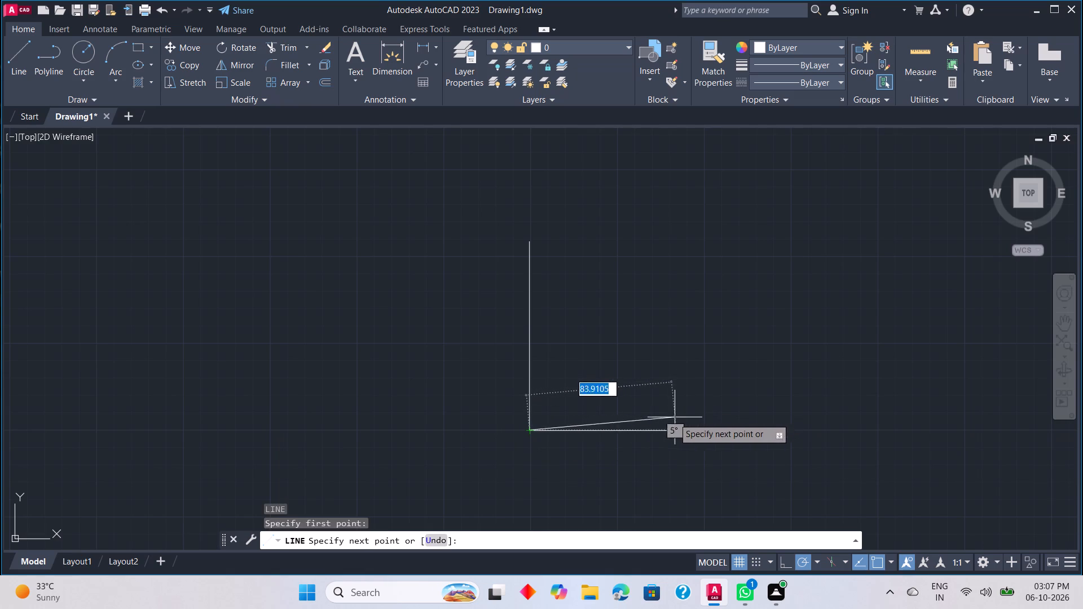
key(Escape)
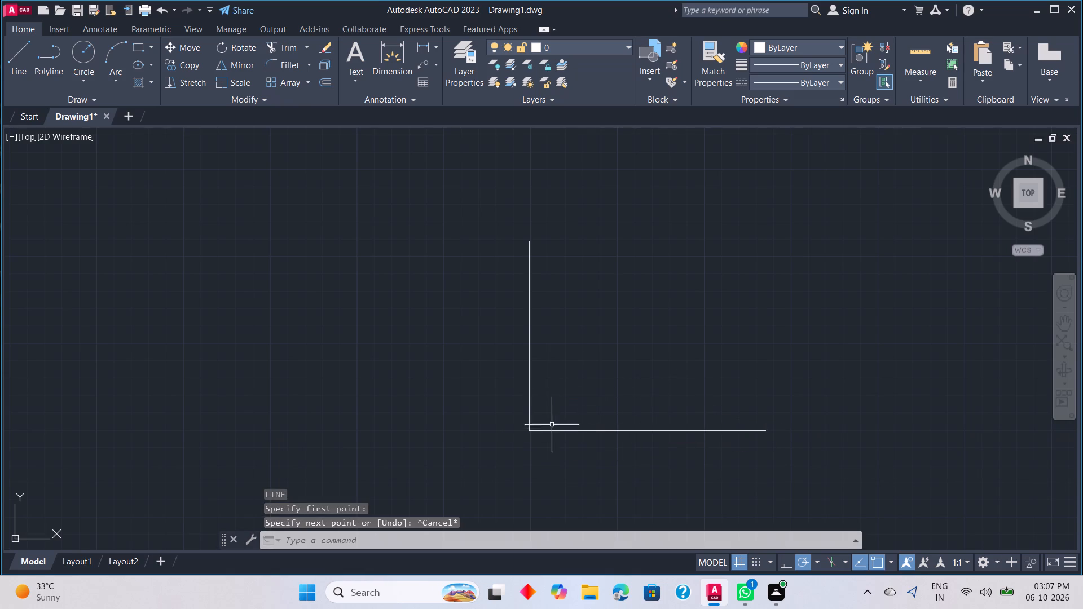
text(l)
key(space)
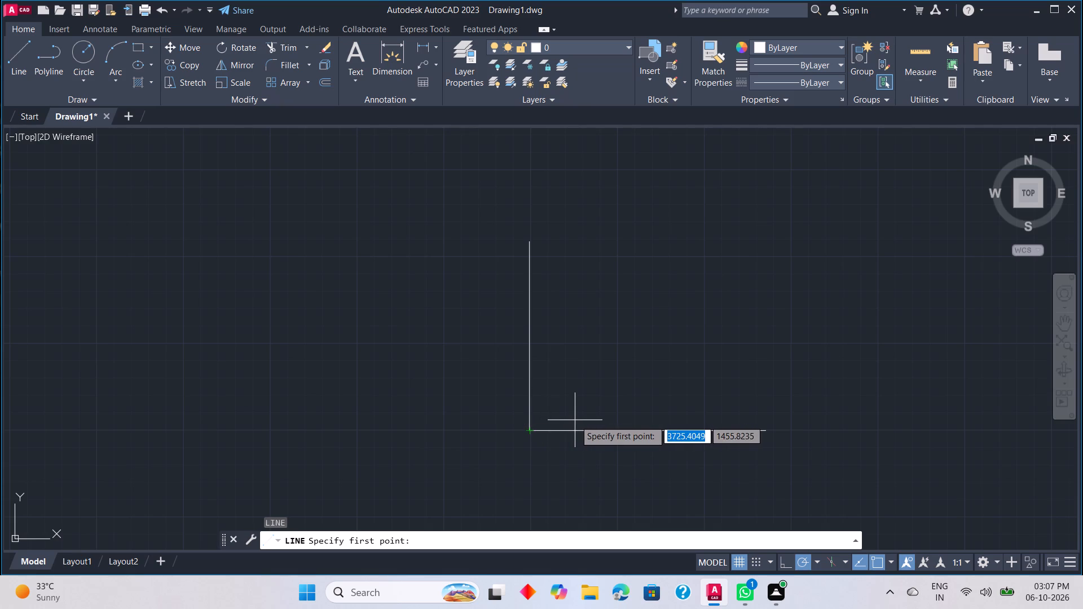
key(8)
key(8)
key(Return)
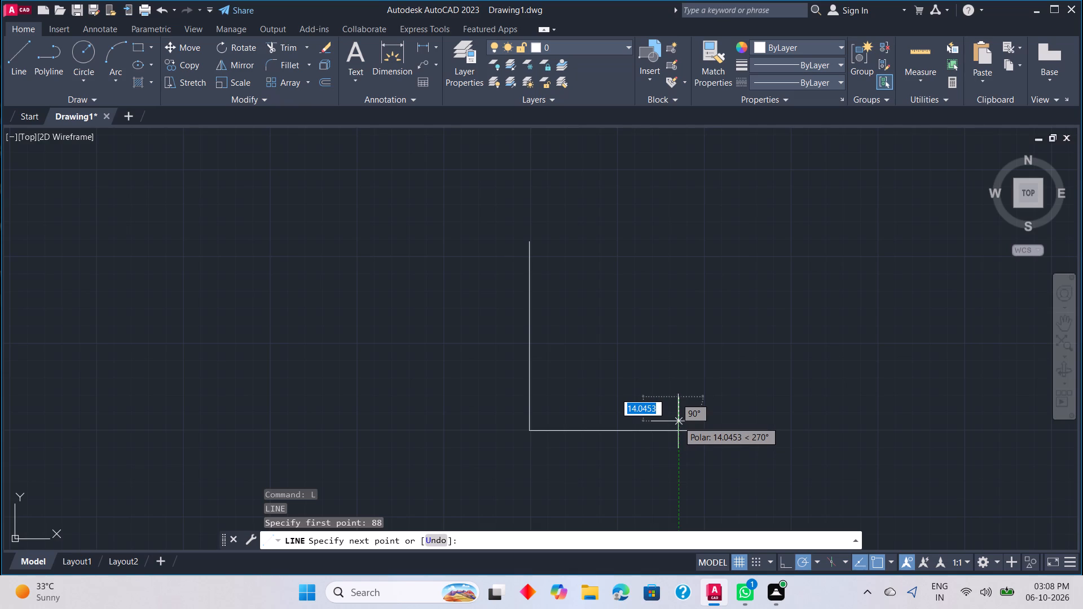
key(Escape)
Draw a 90-unit vertical line upward from the point on the horizontal line 88 units from its left end.
key(l)
key(space)
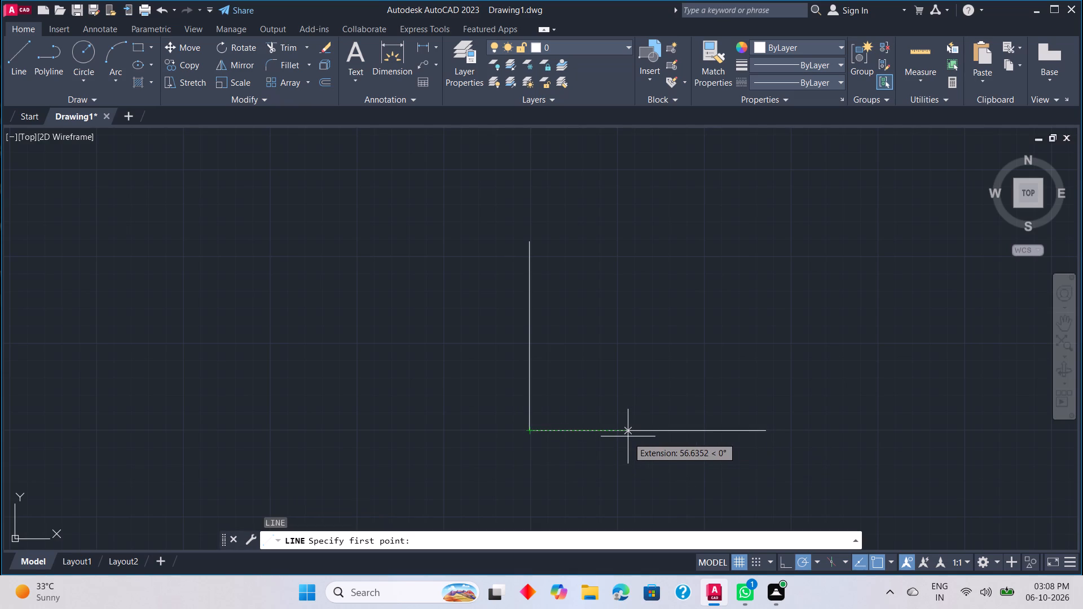
text(88)
key(Return)
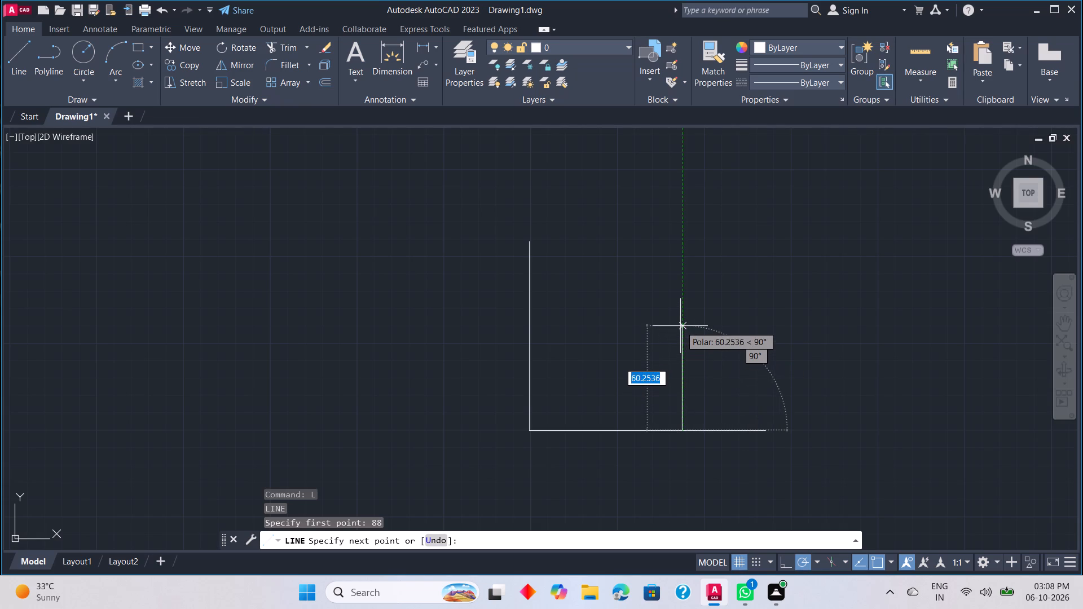
key(9)
key(0)
key(Return)
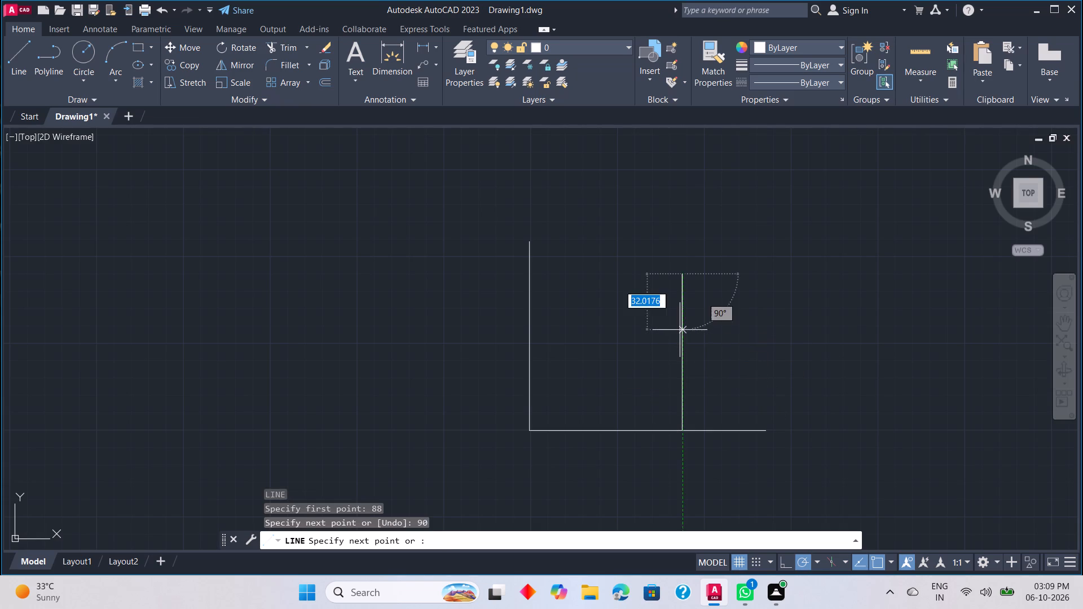
key(Escape)
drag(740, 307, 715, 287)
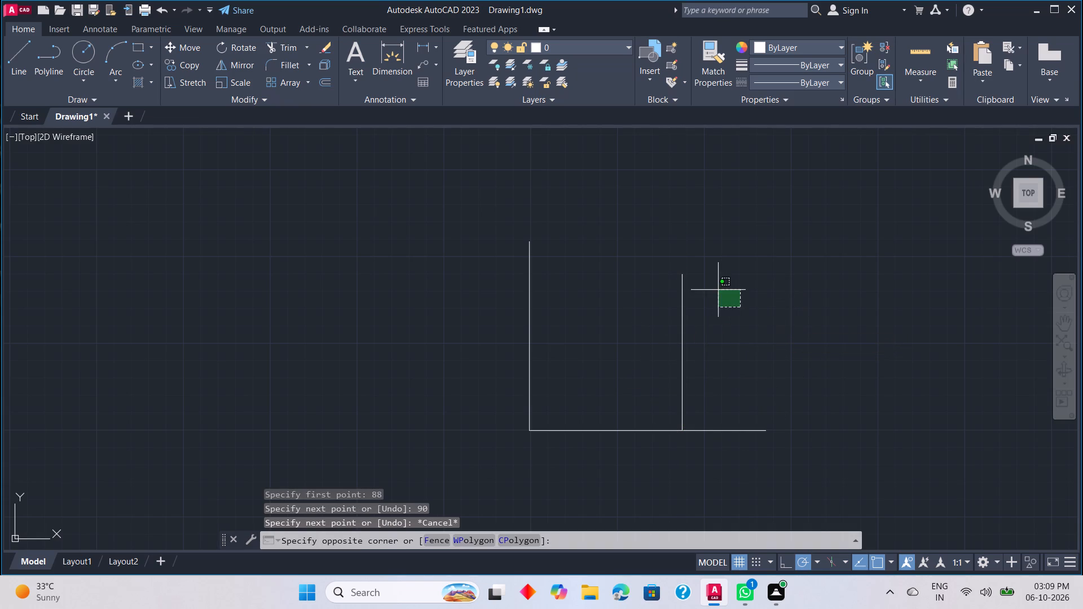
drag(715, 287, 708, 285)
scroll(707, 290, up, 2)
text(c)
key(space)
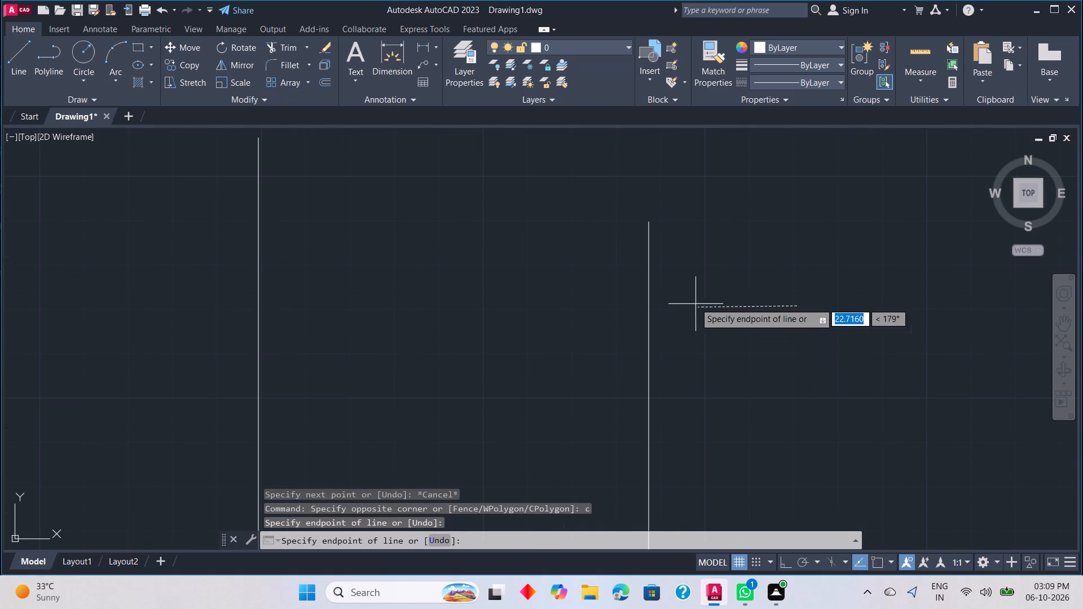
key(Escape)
Draw a circle of radius 10 centred on the upper end of the 90-unit vertical line.
key(c)
key(space)
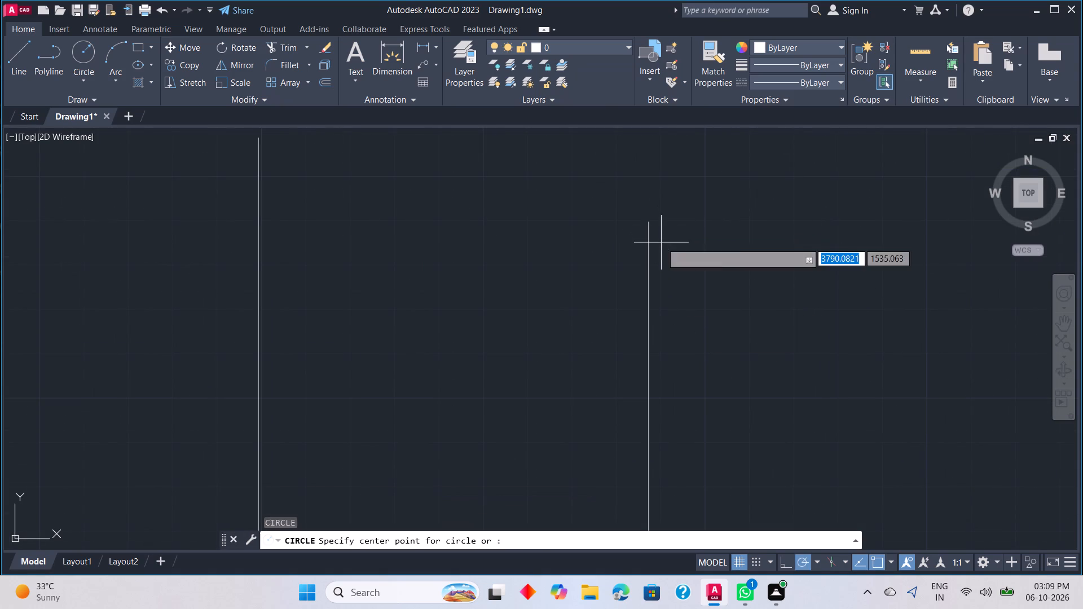
click(651, 221)
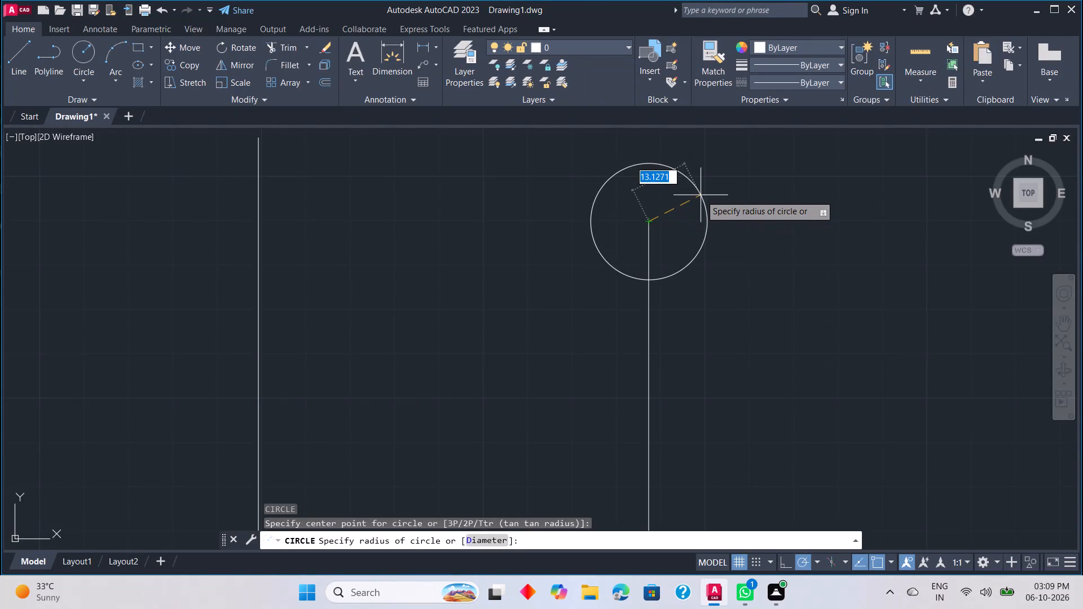
text(10)
key(Return)
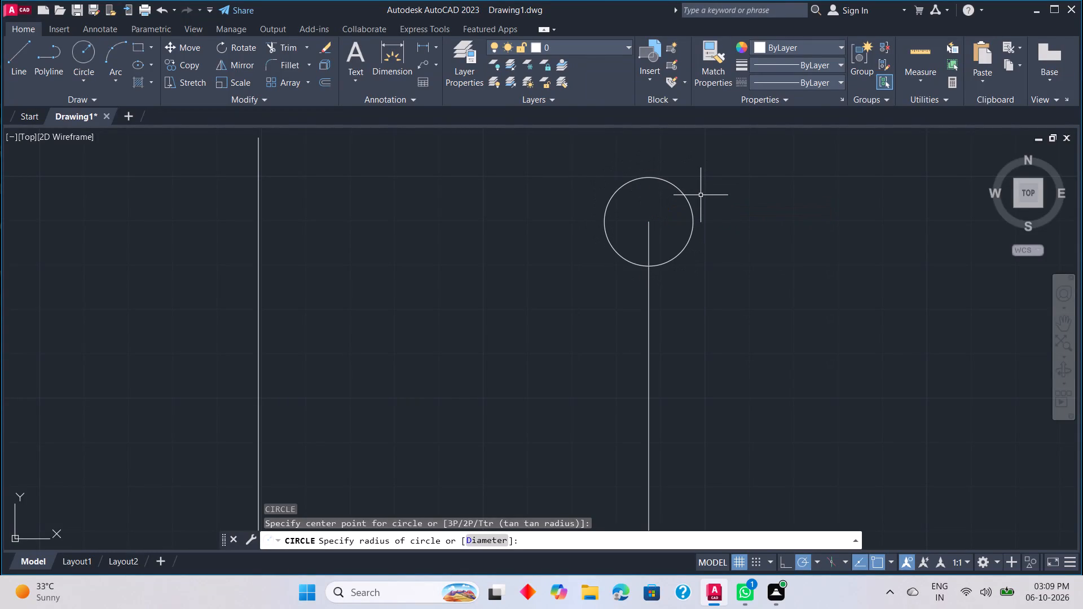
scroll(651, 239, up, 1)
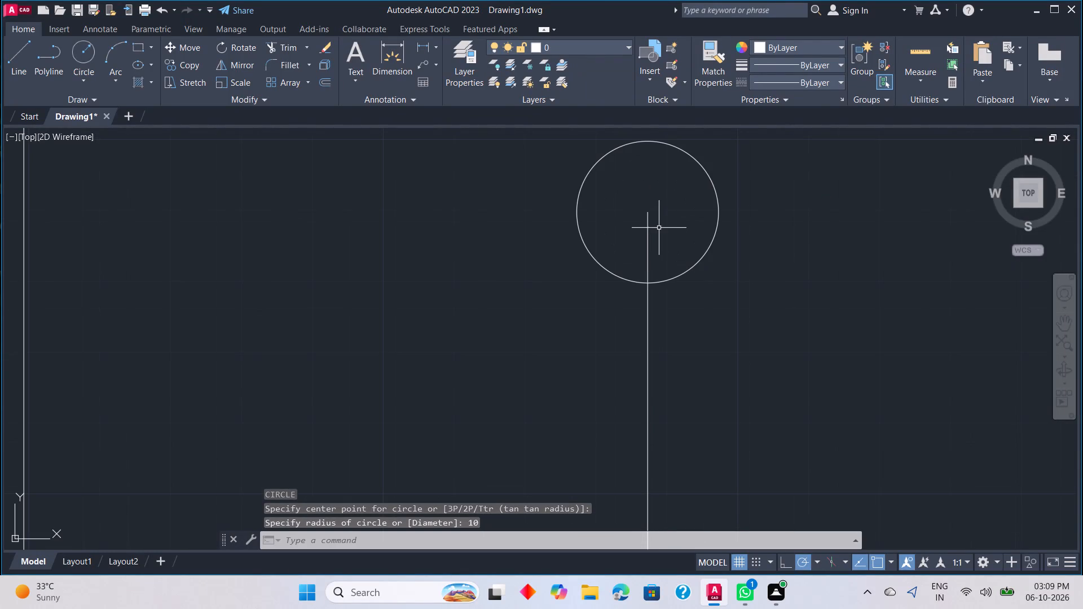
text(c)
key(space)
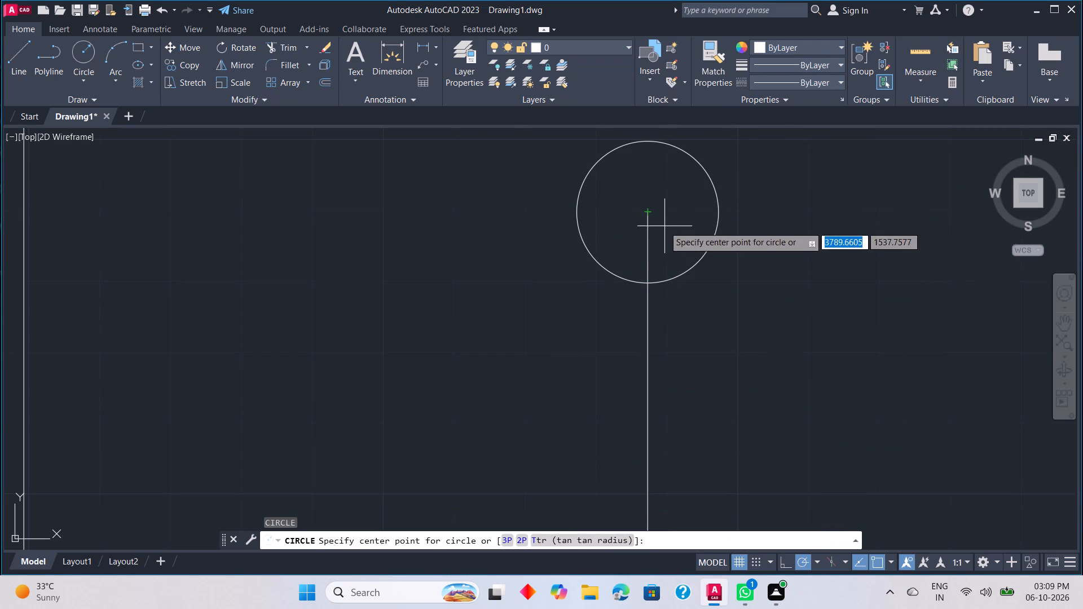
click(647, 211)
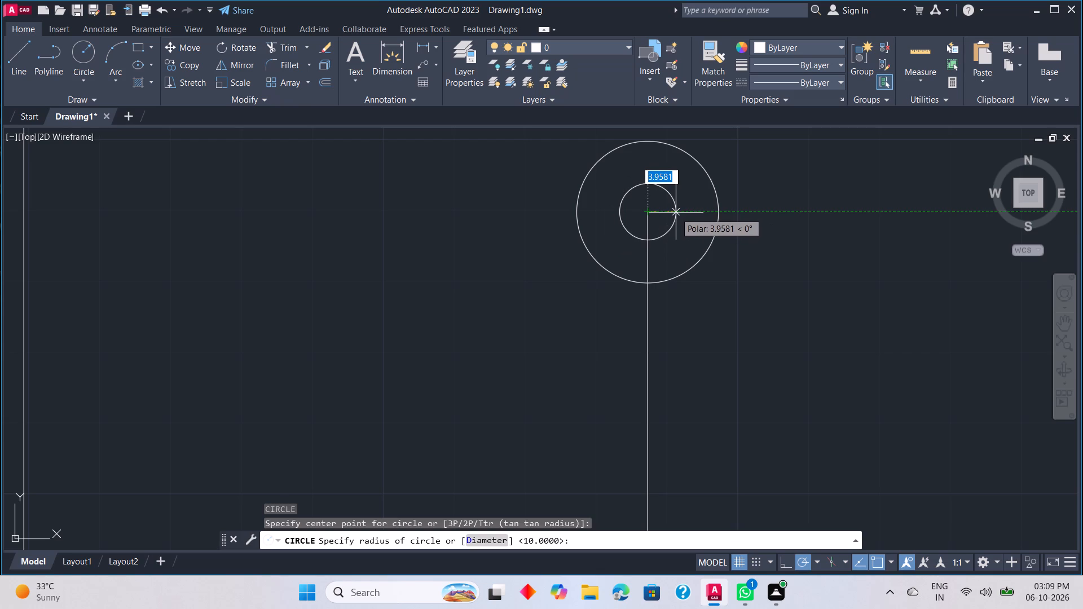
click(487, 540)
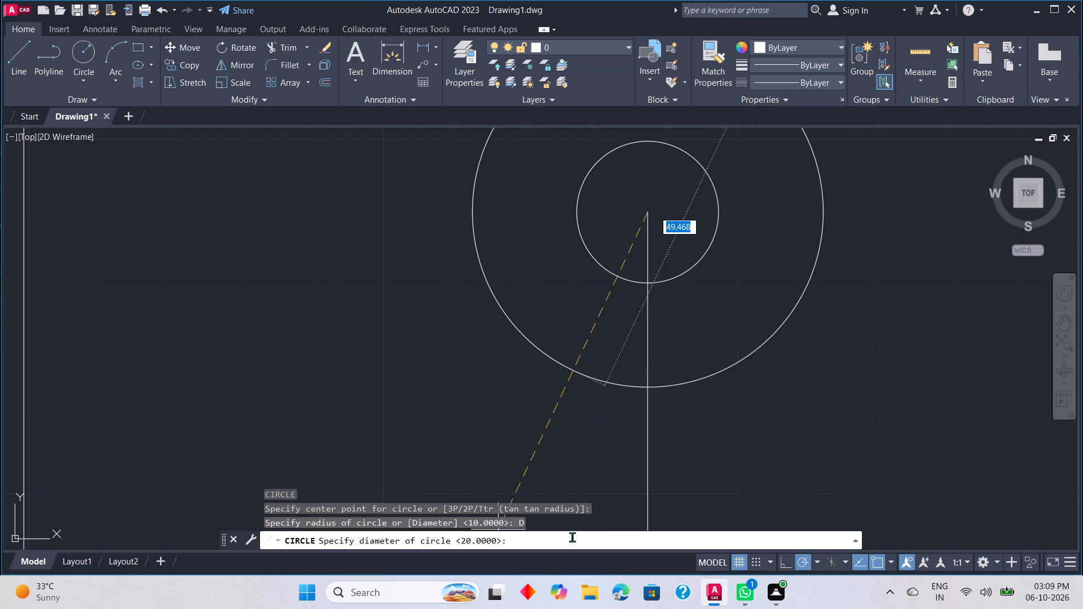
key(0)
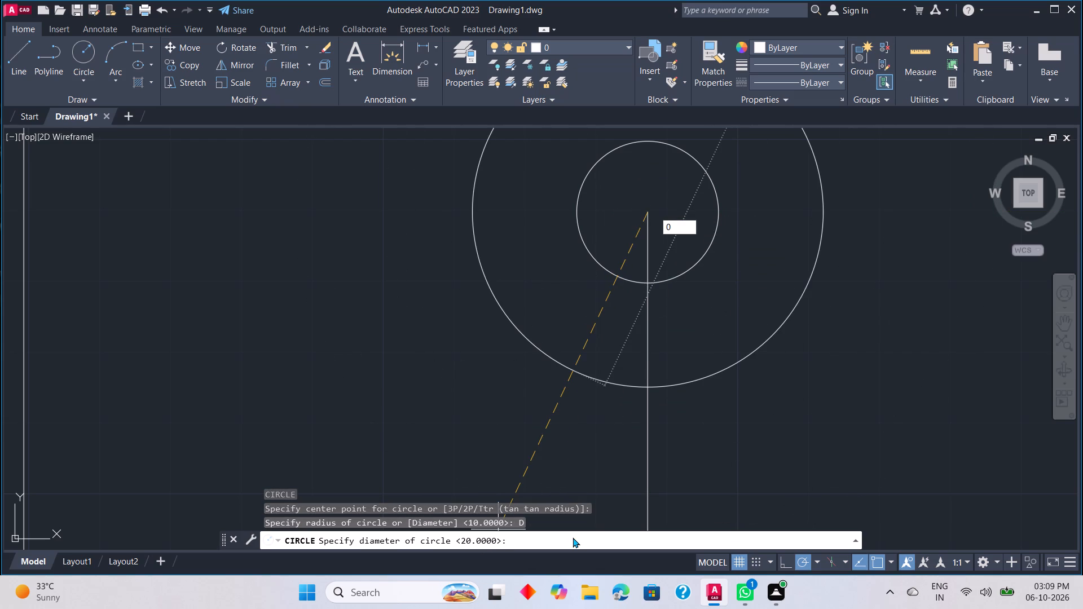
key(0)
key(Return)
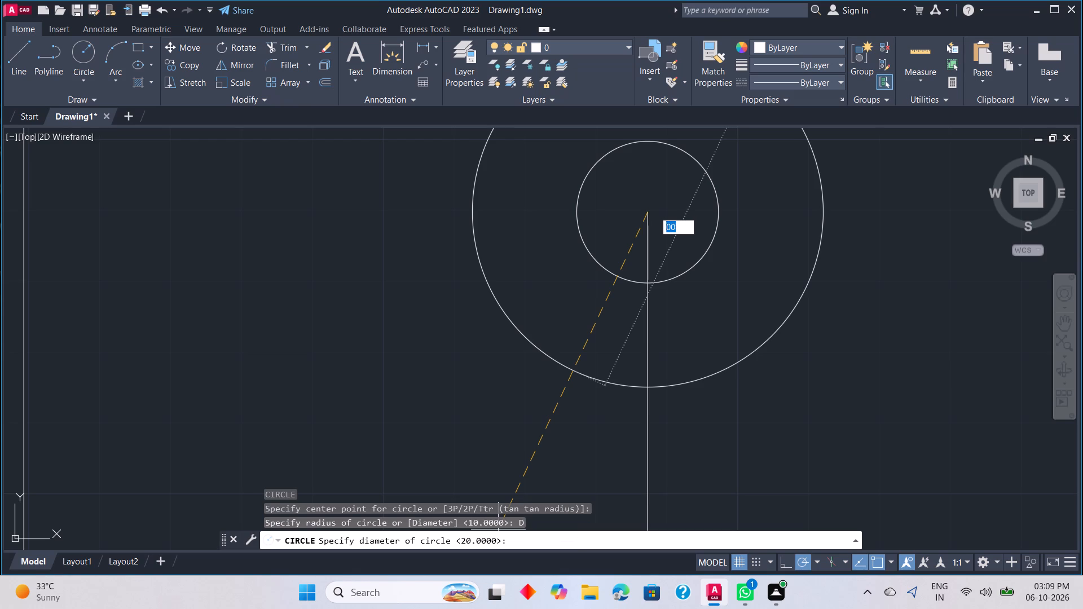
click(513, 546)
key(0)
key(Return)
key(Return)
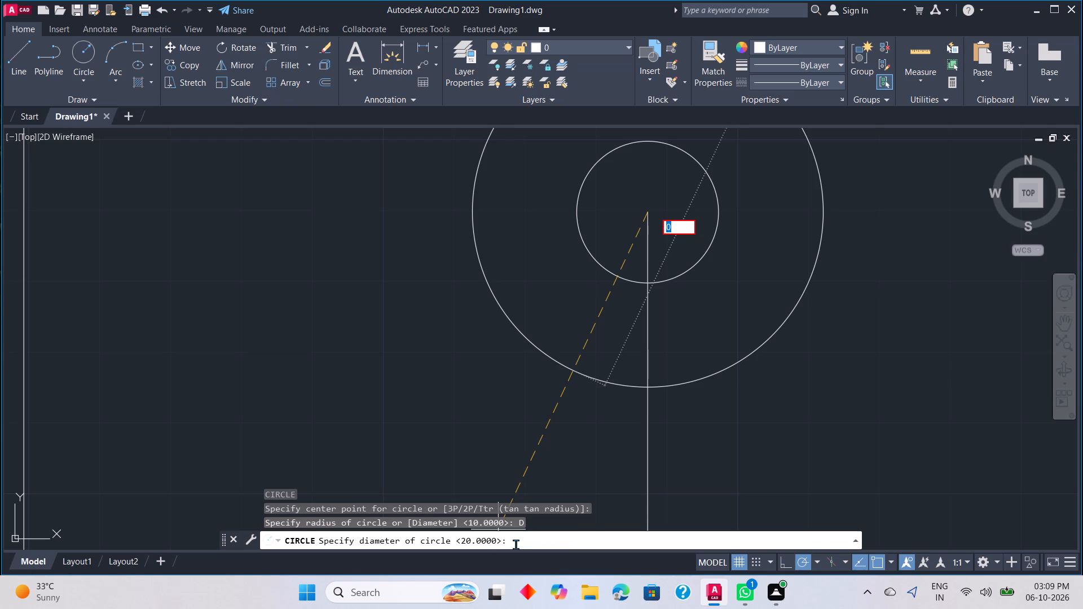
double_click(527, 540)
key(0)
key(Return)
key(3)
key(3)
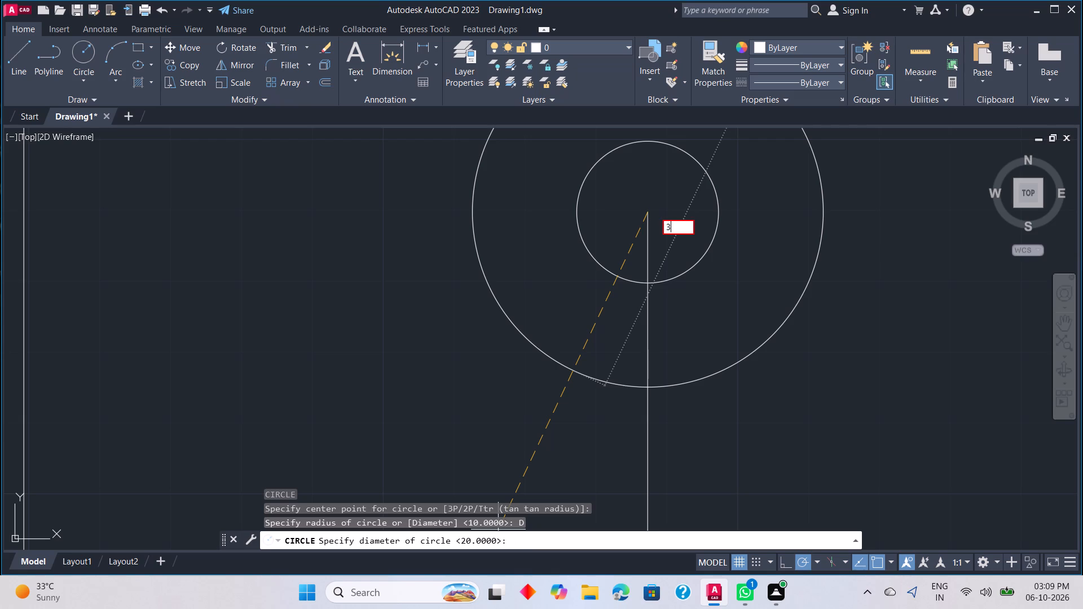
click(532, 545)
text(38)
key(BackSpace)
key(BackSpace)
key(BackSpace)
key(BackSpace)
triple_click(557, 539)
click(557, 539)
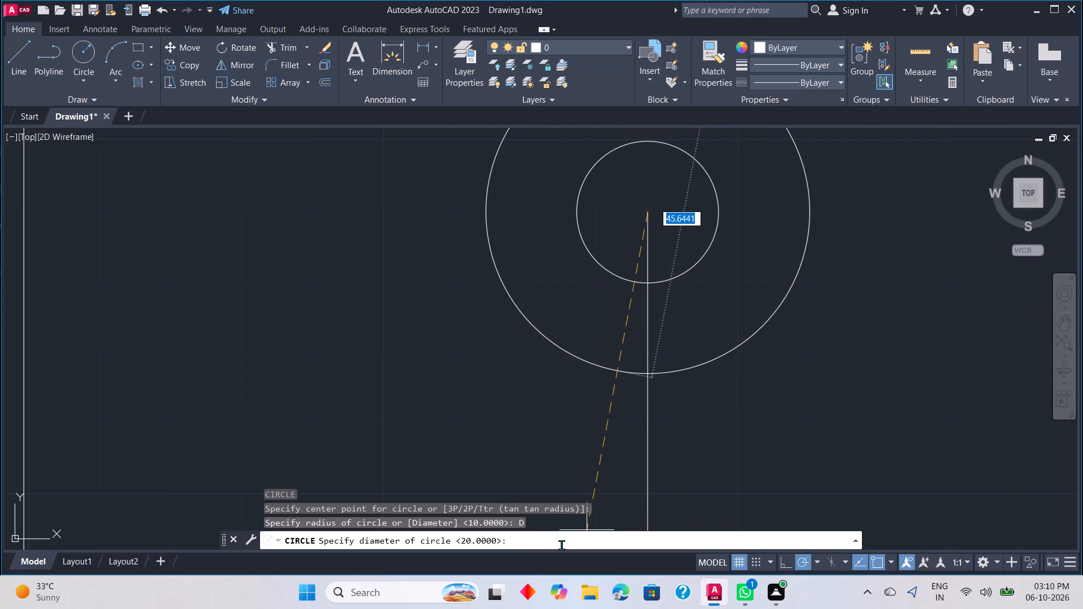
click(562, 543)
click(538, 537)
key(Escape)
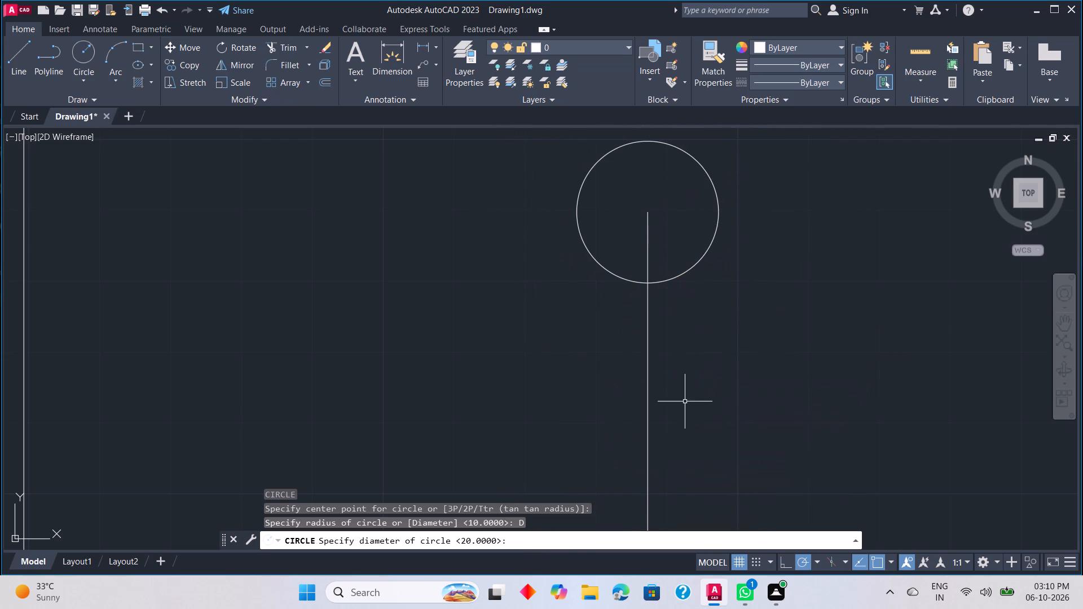
Draw a circle of diameter 38 concentric with the radius-10 circle, centred on the vertical line's upper end.
text(c)
key(space)
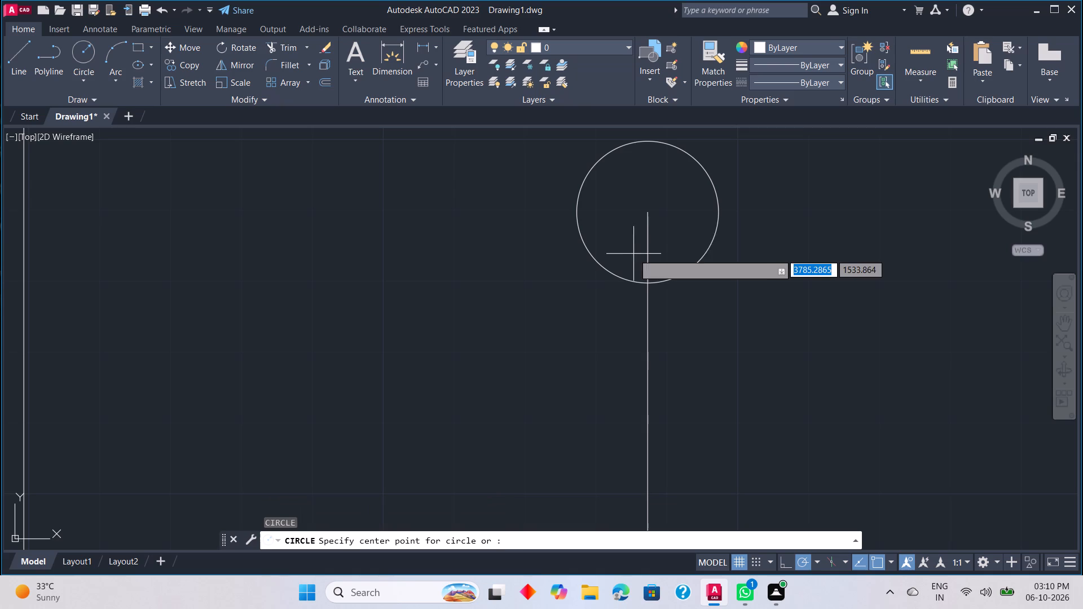
click(645, 213)
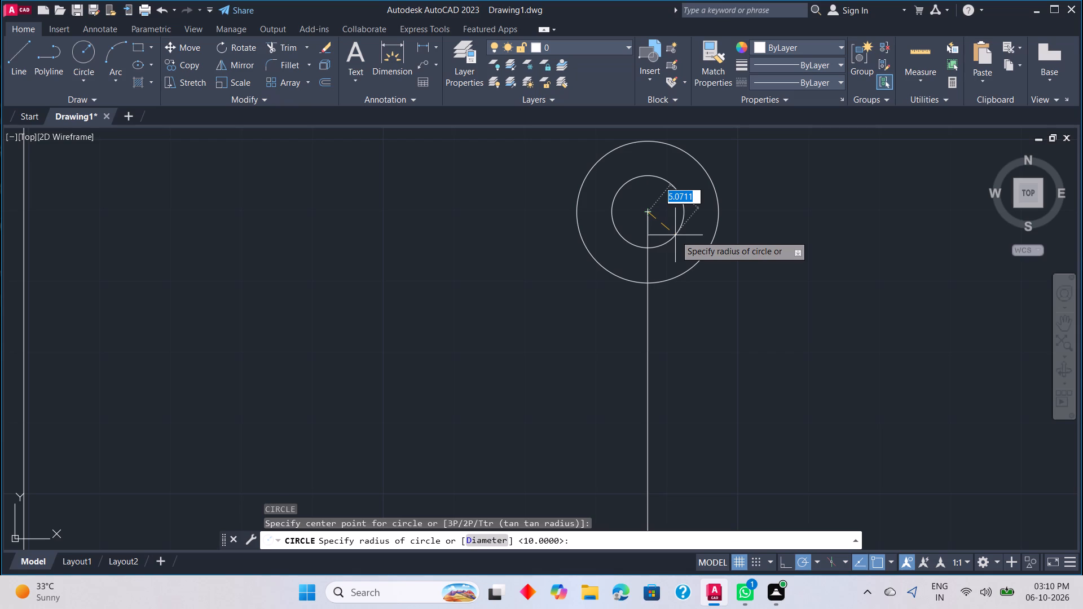
click(482, 542)
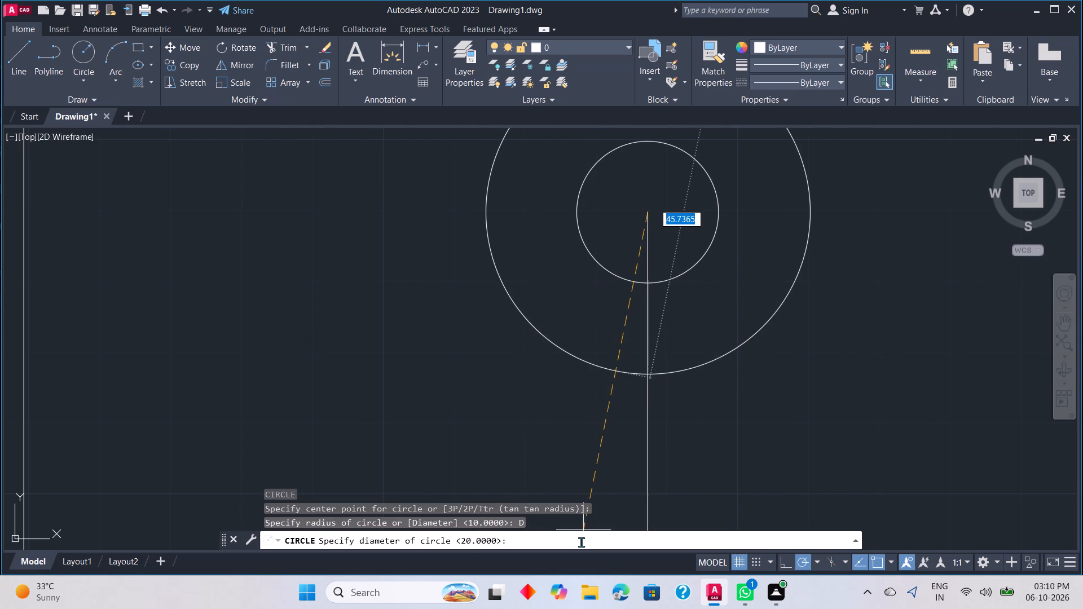
key(3)
key(8)
key(Return)
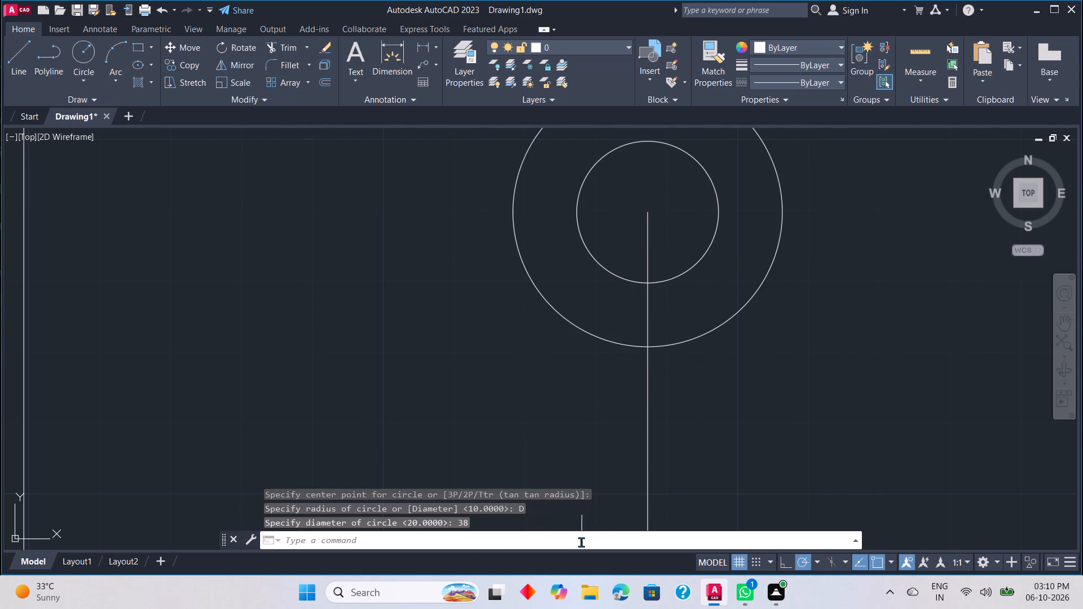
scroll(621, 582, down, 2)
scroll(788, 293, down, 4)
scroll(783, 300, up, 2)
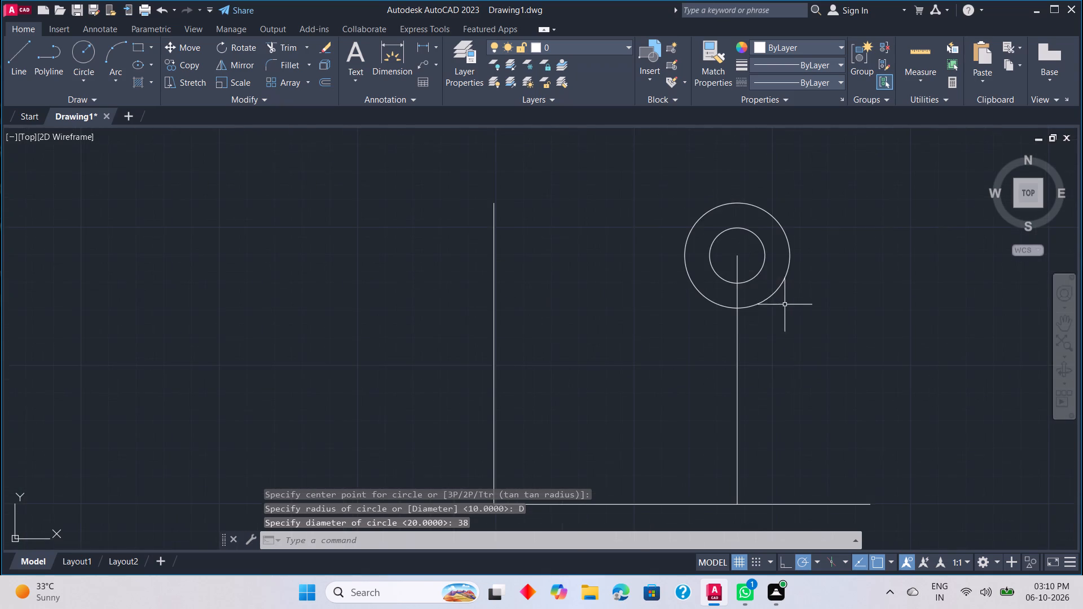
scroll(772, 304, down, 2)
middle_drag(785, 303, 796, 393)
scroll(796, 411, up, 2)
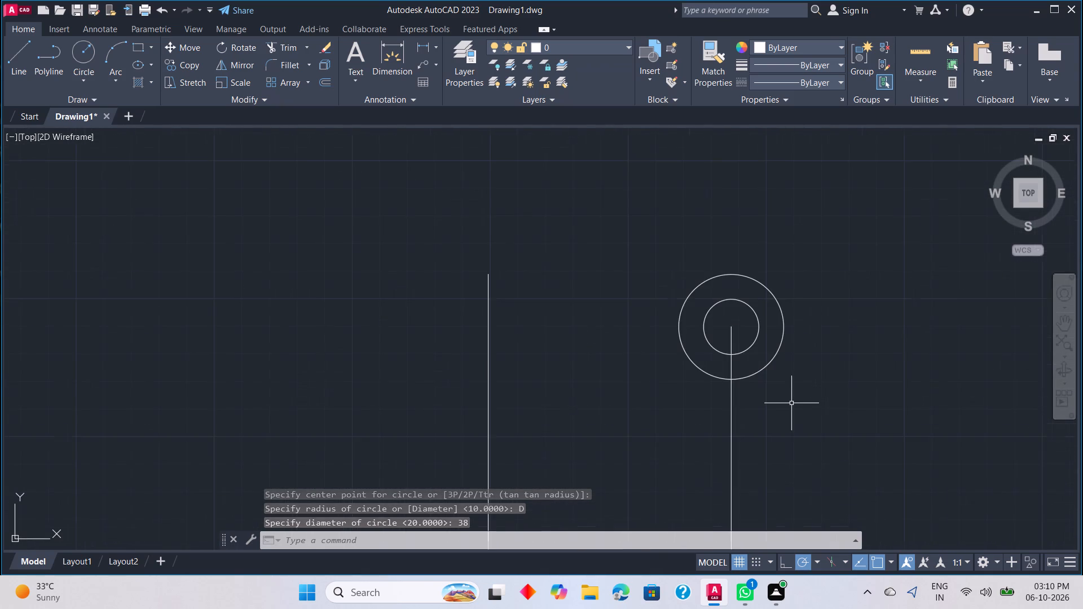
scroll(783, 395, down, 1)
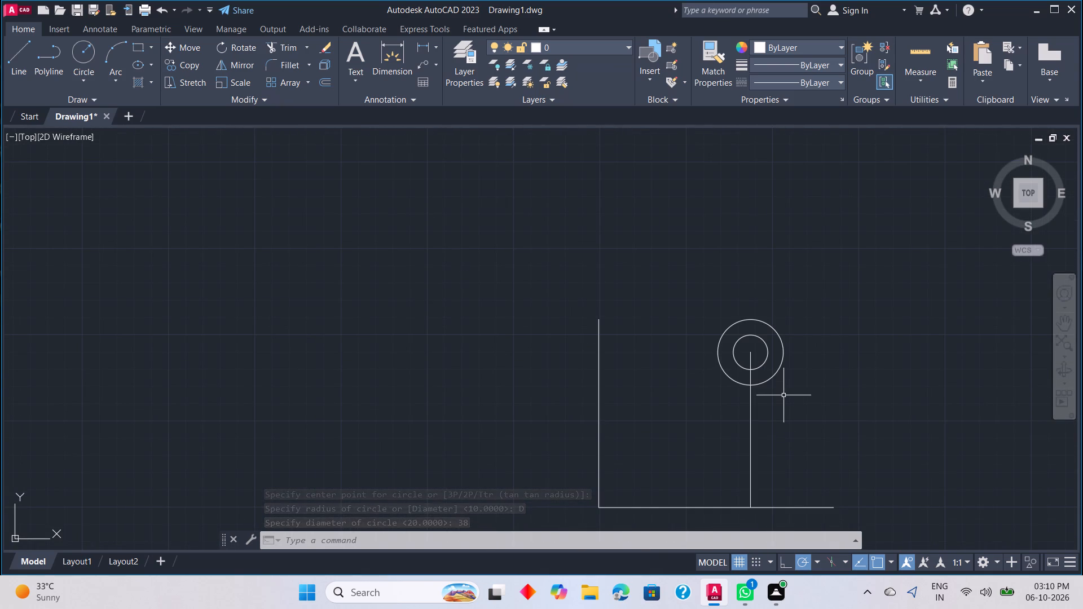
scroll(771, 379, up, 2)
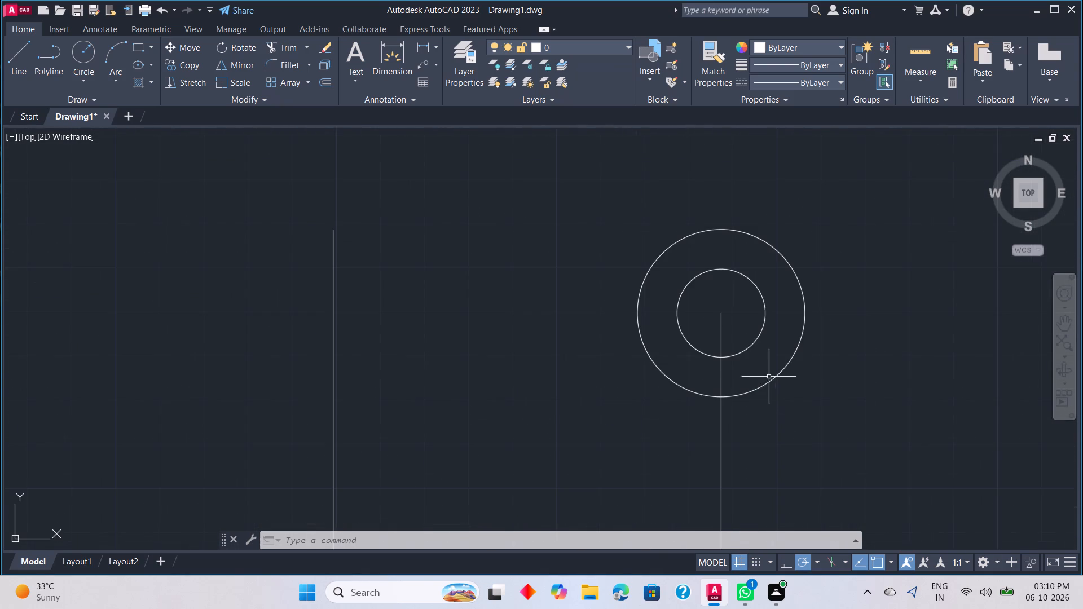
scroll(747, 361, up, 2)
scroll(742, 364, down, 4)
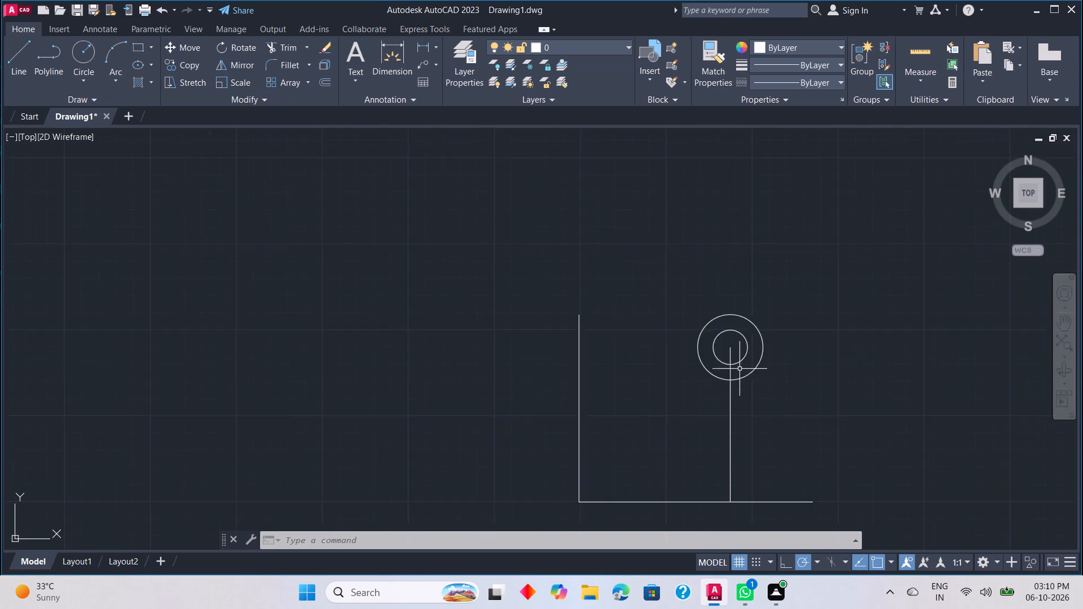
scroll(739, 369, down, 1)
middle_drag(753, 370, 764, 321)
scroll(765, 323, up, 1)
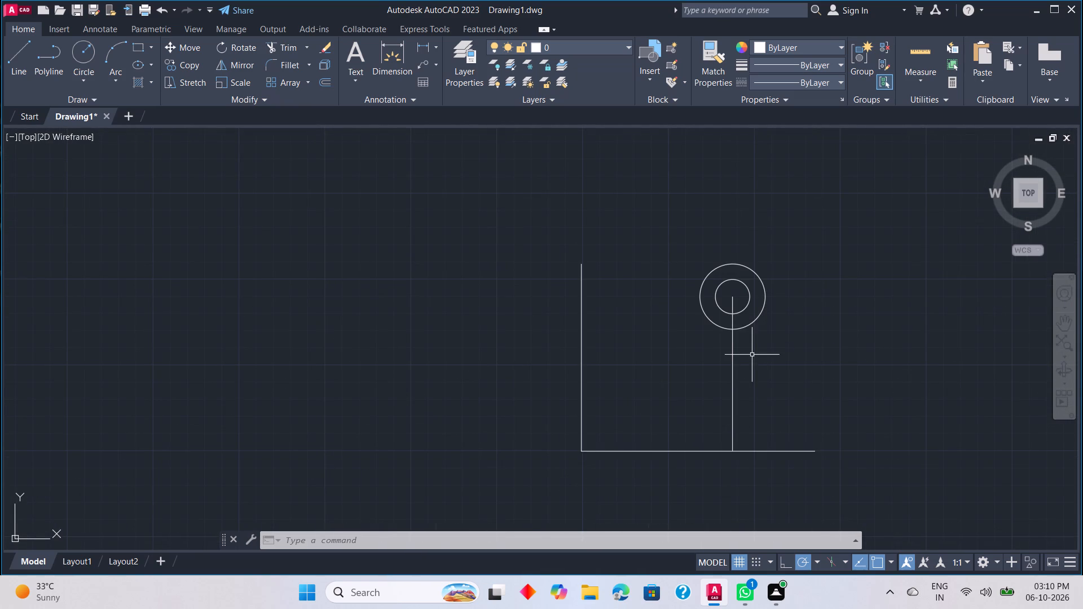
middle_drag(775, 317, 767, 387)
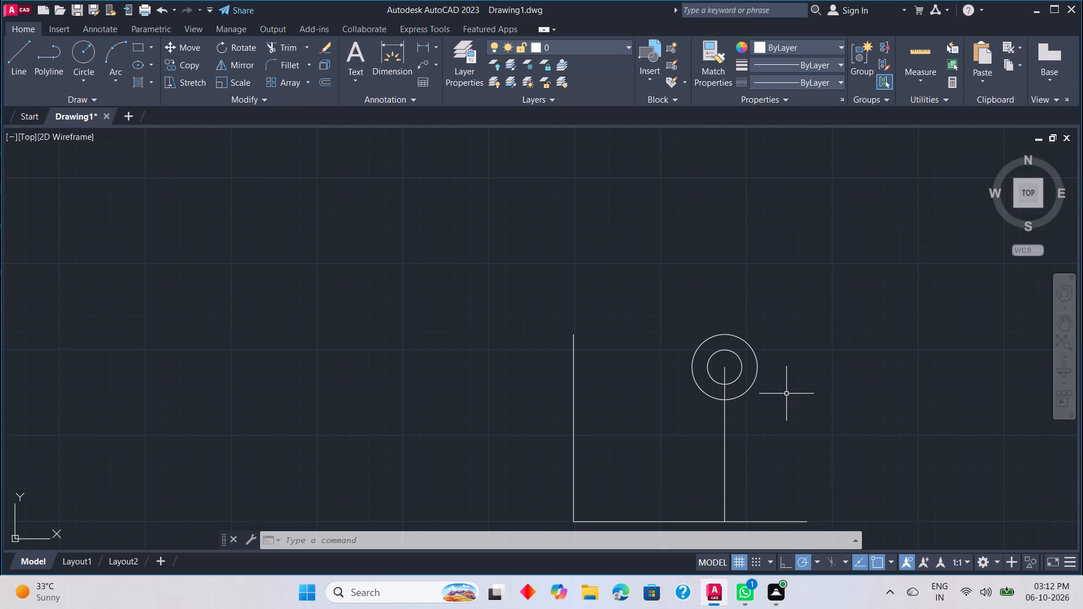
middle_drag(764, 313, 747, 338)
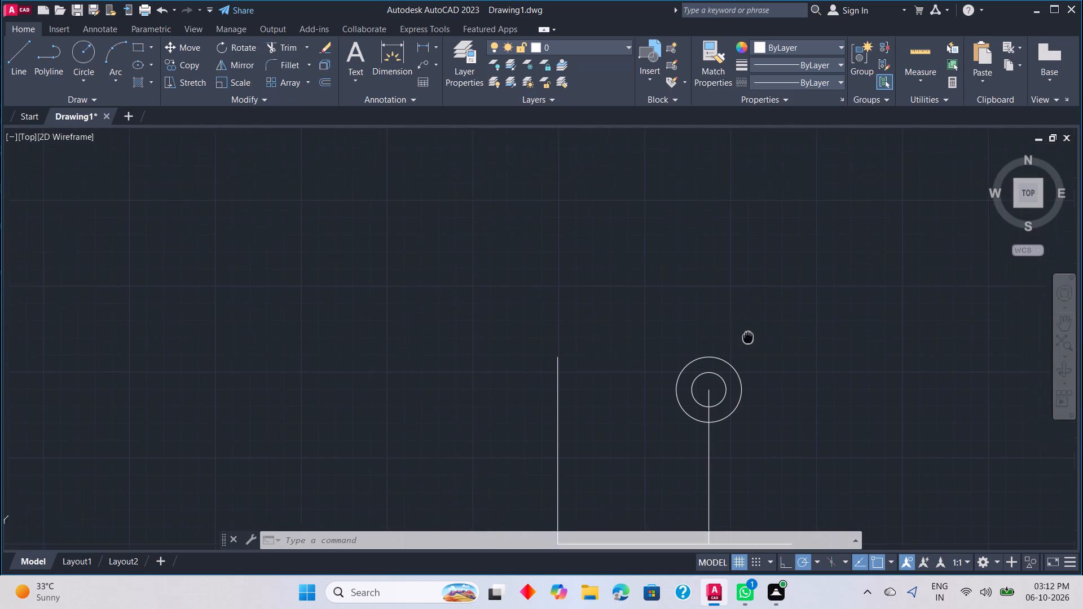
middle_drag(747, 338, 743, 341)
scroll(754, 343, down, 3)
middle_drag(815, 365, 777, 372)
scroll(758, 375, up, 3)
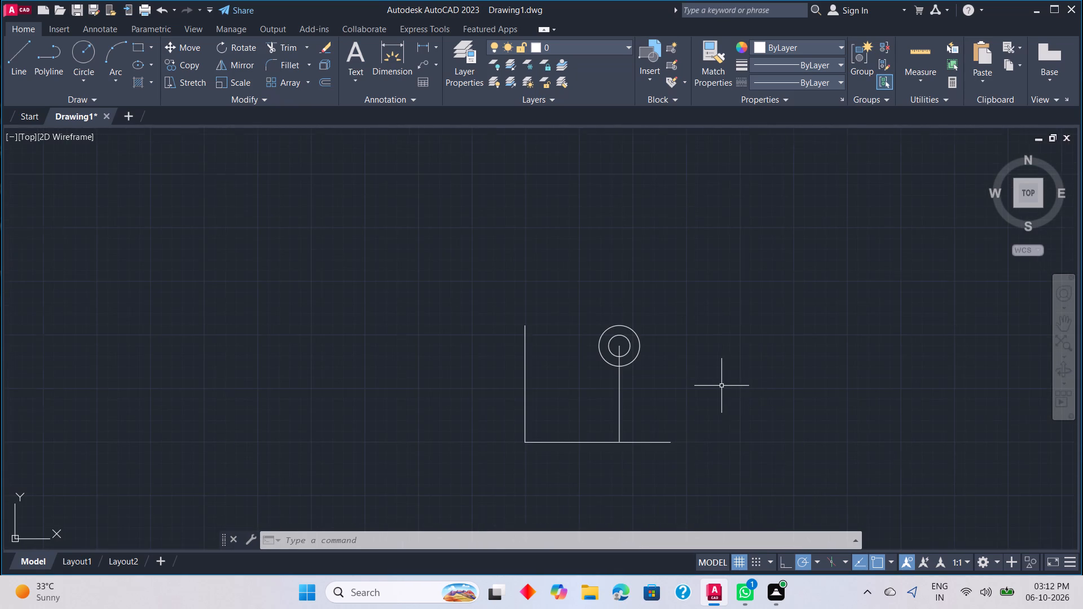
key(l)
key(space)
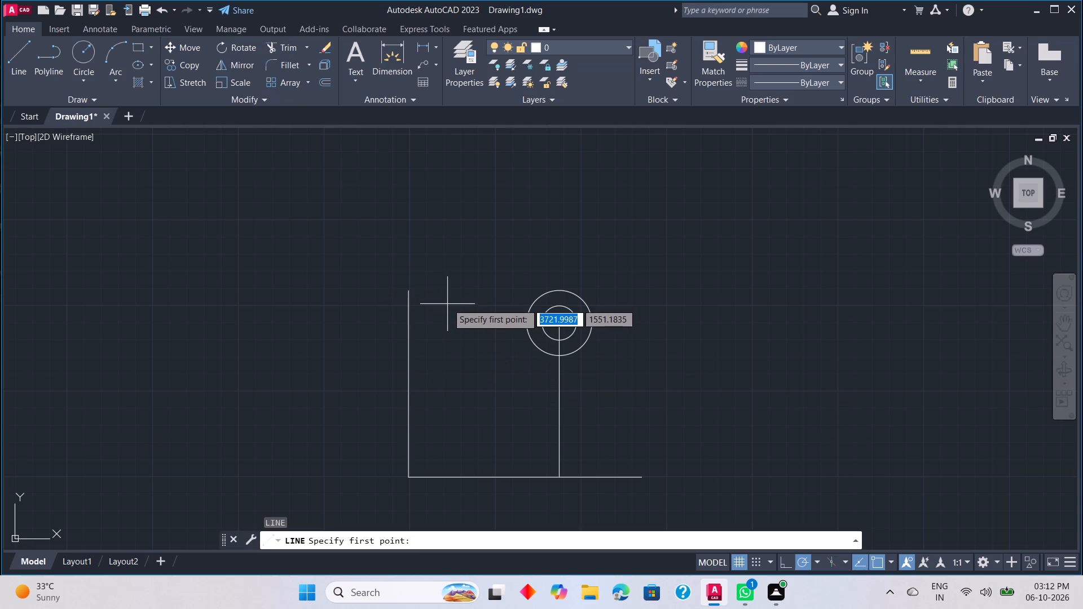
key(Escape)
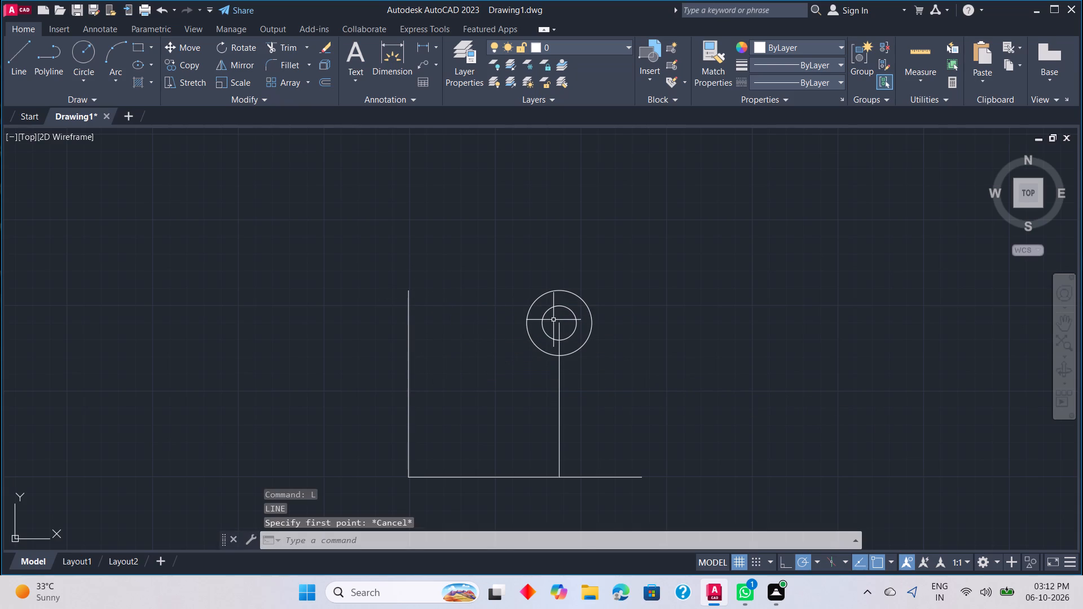
Draw a 140-unit vertical line upward from the centre of the concentric circles.
key(l)
key(space)
click(560, 321)
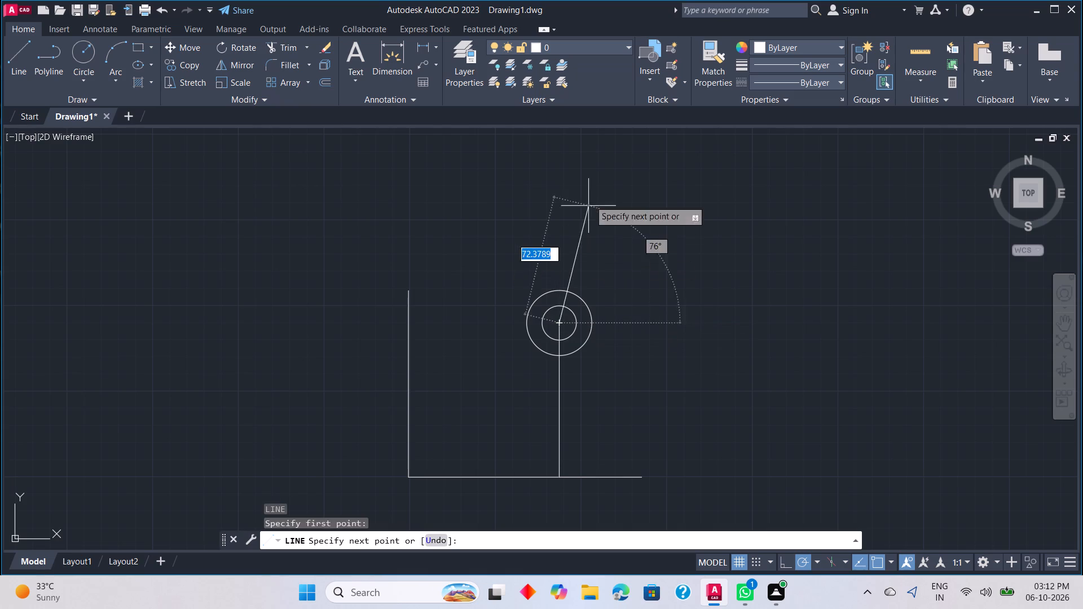
middle_drag(563, 177, 560, 272)
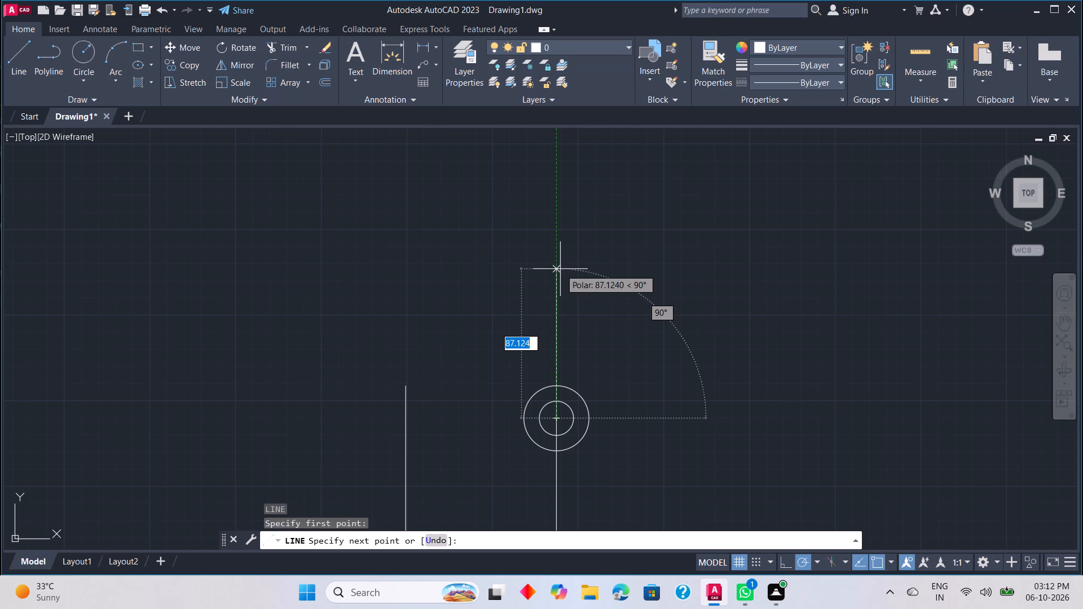
text(140)
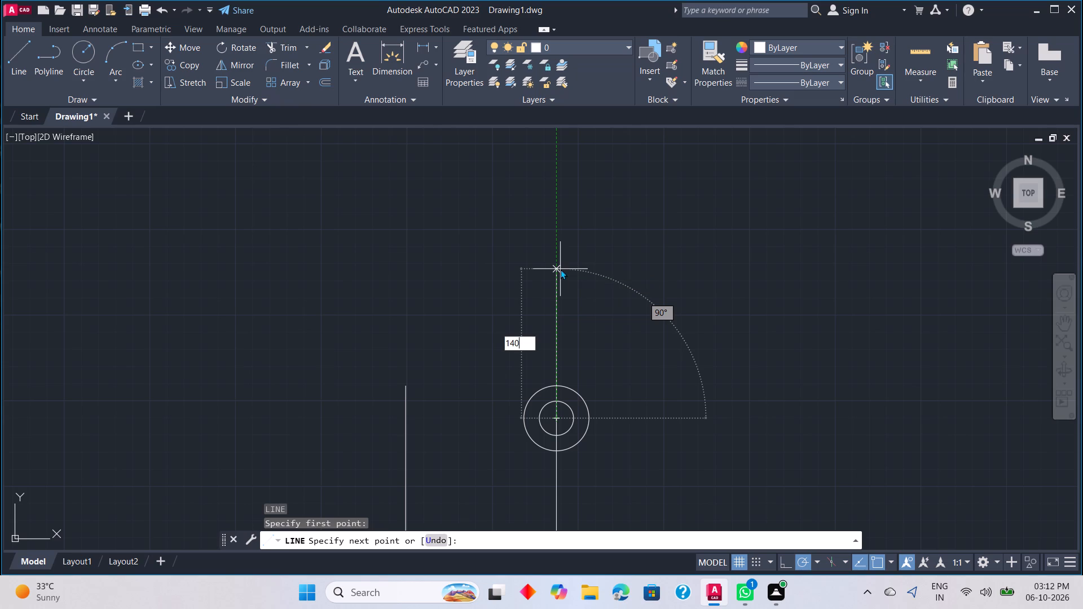
key(Return)
Continue from the 140-unit line's top with segments 65 left, 15 down, 105 right and 15 up, closing the rectangle at the line's top.
scroll(562, 292, down, 1)
middle_drag(686, 233, 723, 285)
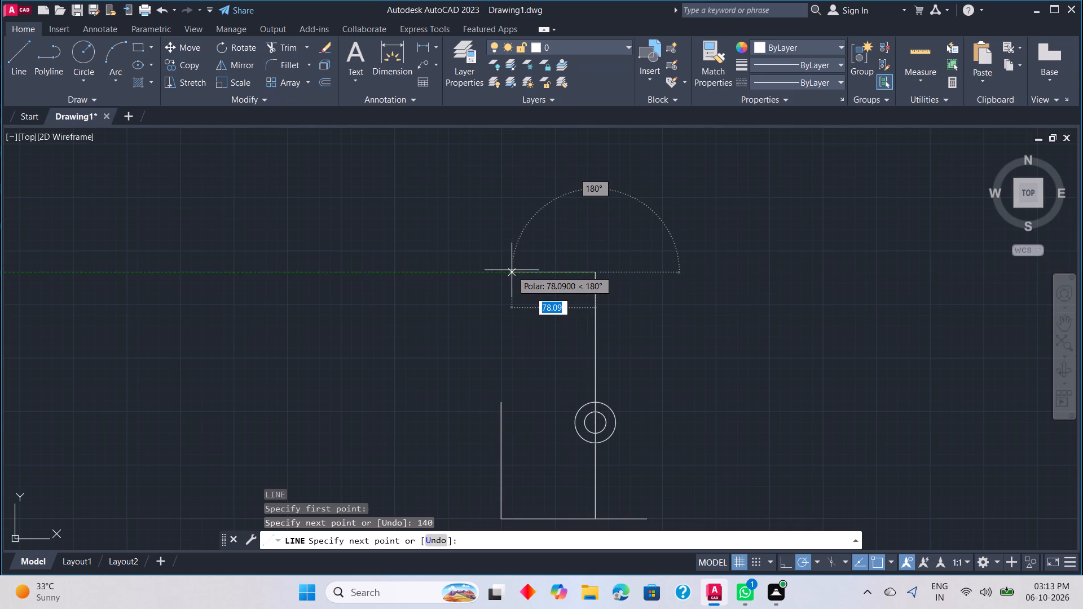
text(26)
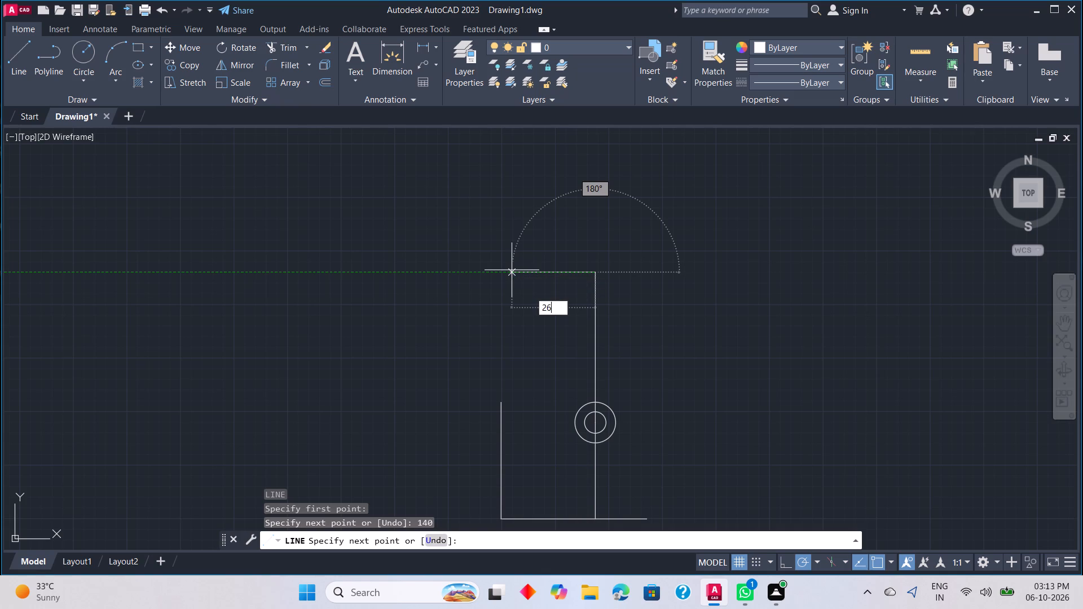
key(BackSpace)
key(BackSpace)
text(65)
key(Return)
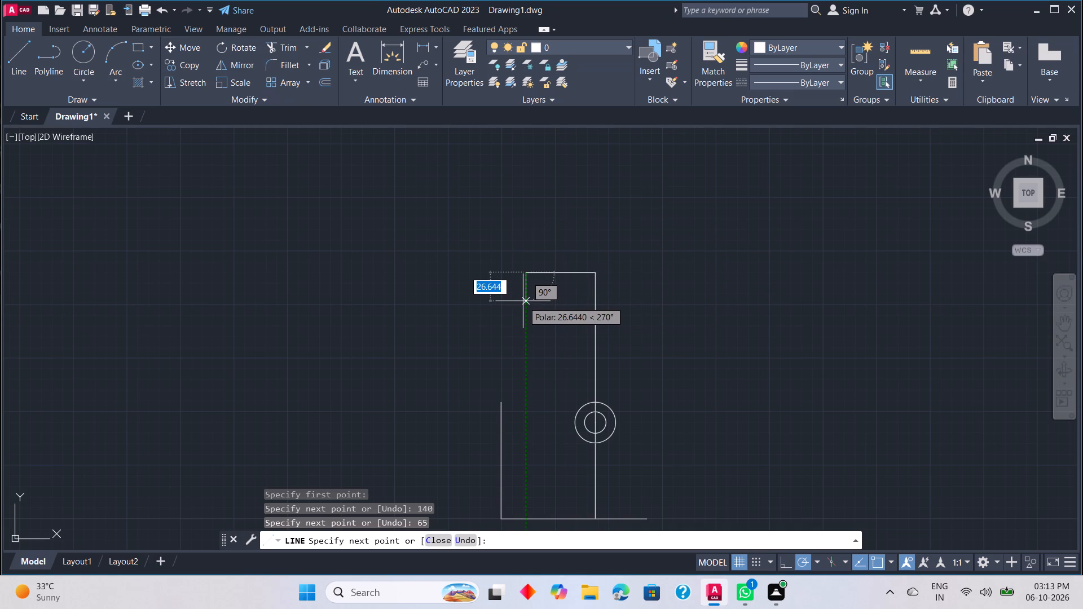
text(15)
key(Return)
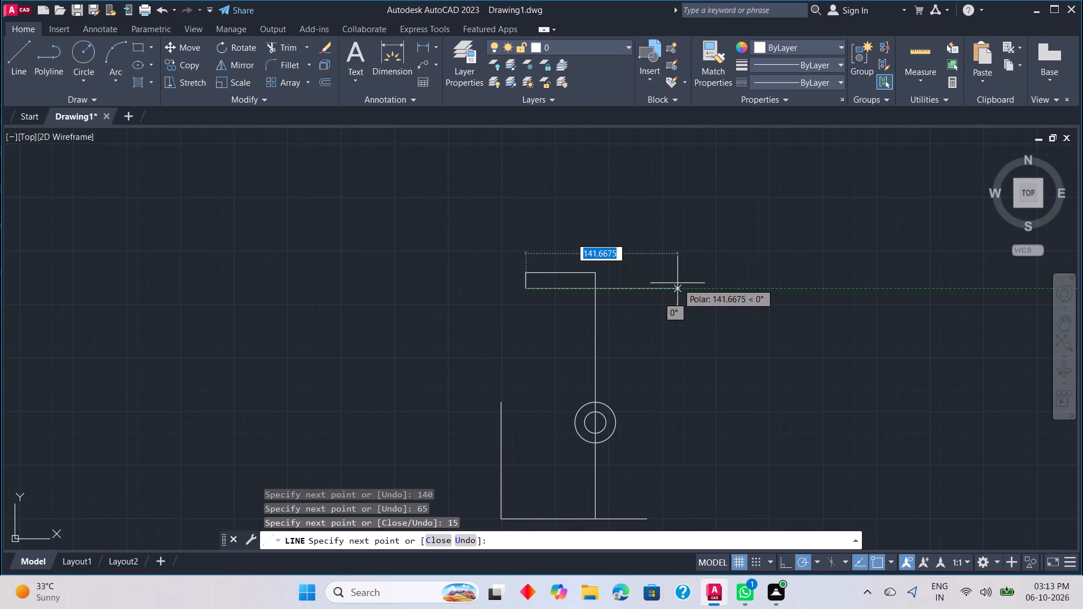
text(105)
key(Return)
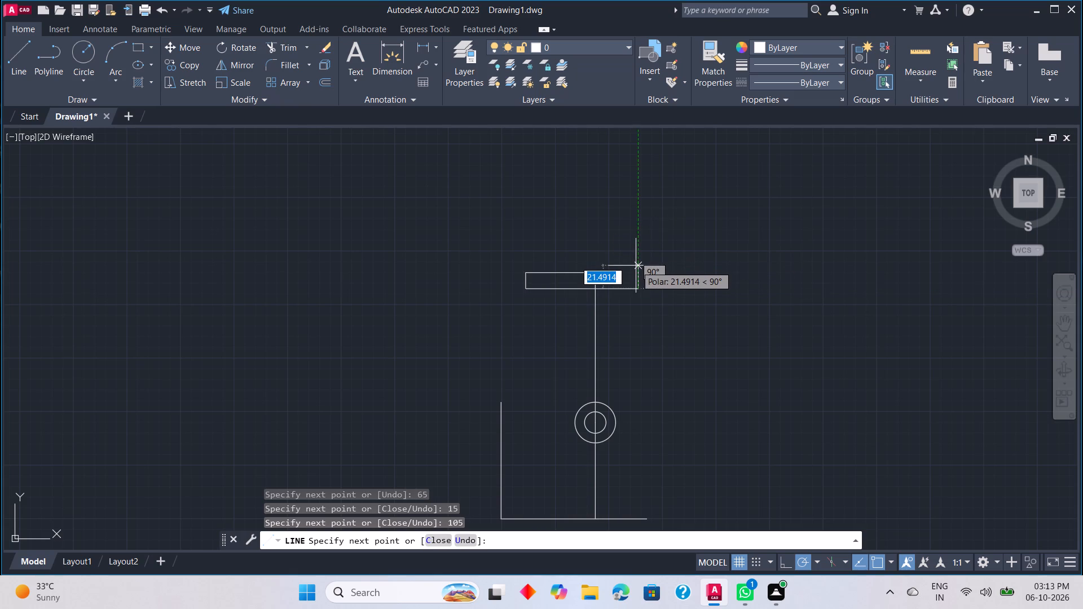
text(15)
key(Return)
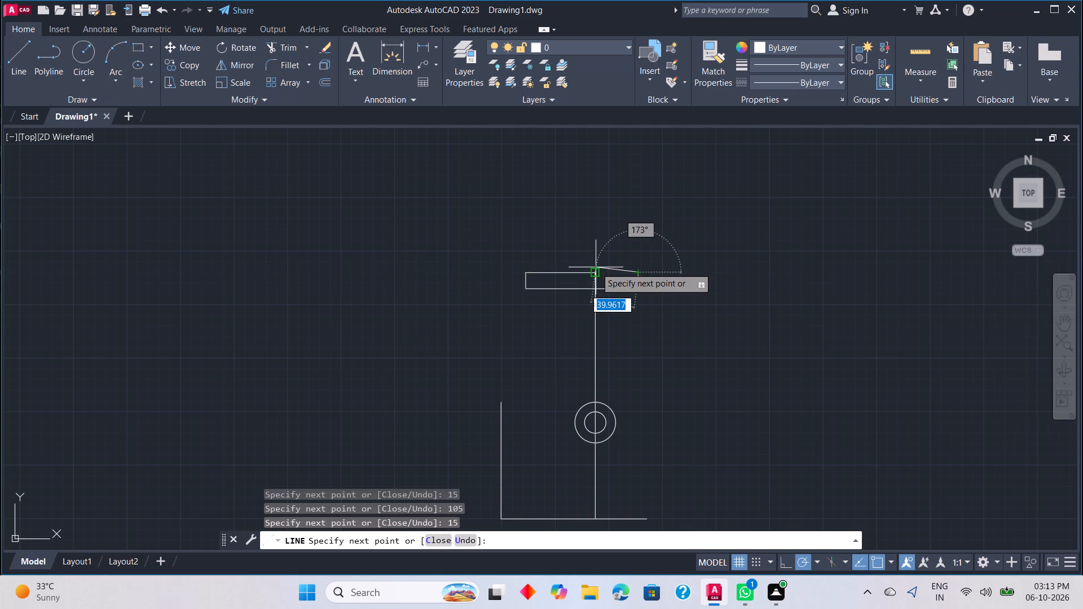
click(594, 273)
key(Escape)
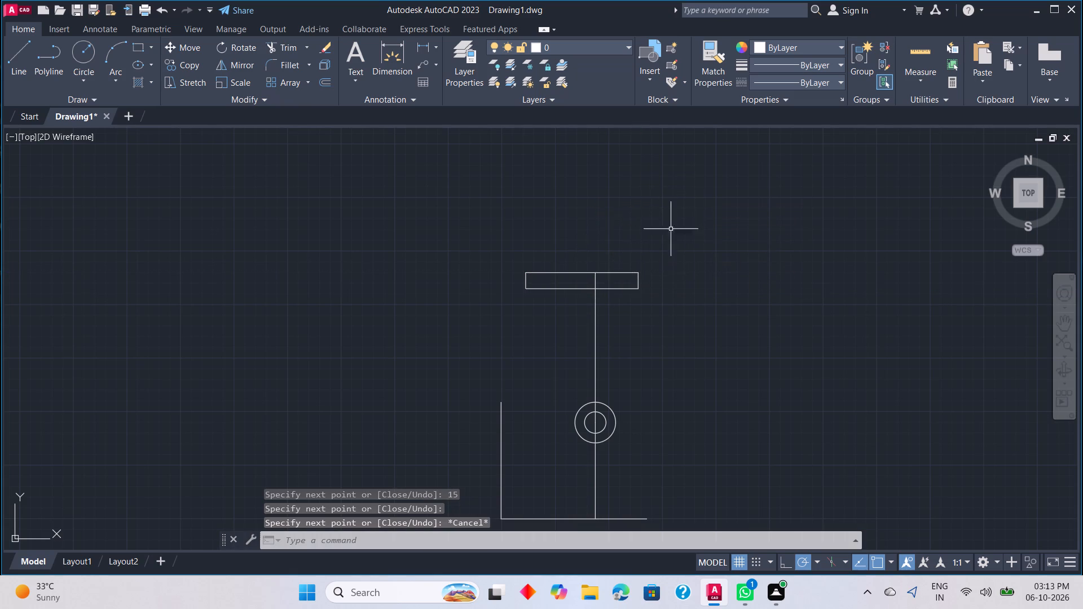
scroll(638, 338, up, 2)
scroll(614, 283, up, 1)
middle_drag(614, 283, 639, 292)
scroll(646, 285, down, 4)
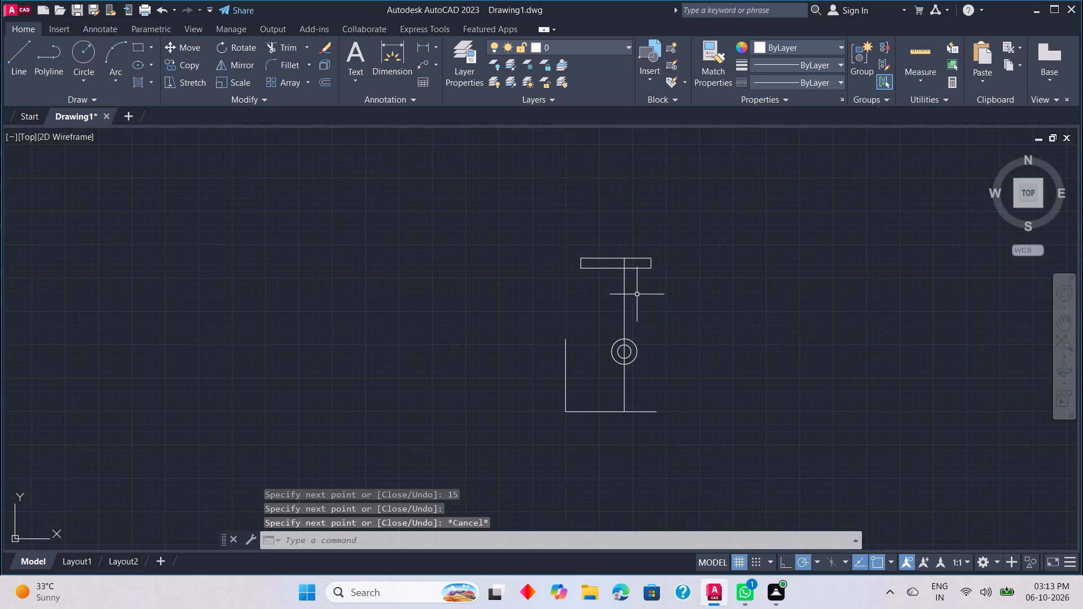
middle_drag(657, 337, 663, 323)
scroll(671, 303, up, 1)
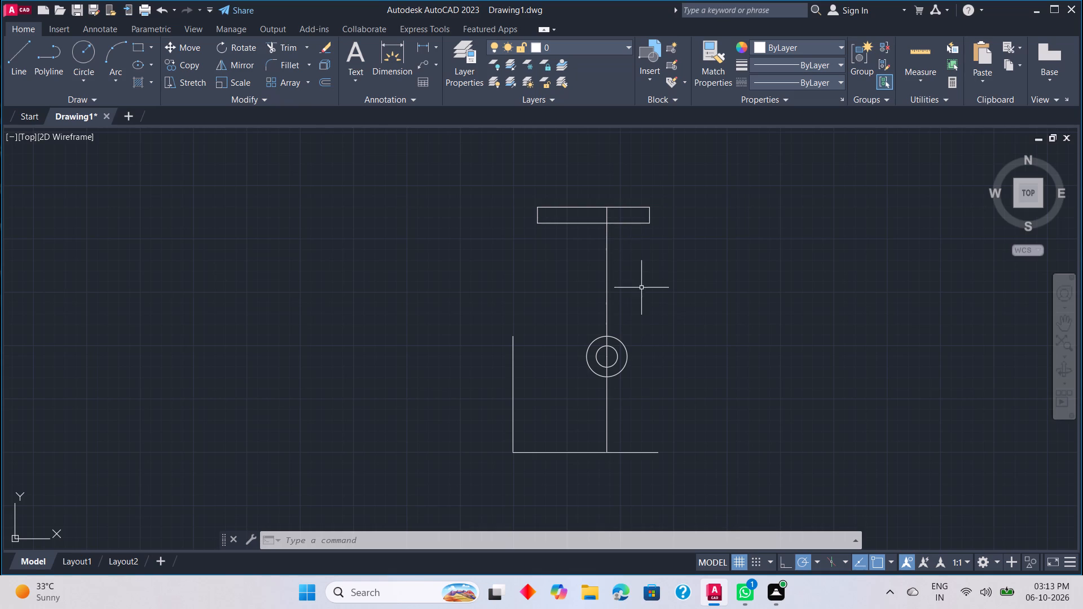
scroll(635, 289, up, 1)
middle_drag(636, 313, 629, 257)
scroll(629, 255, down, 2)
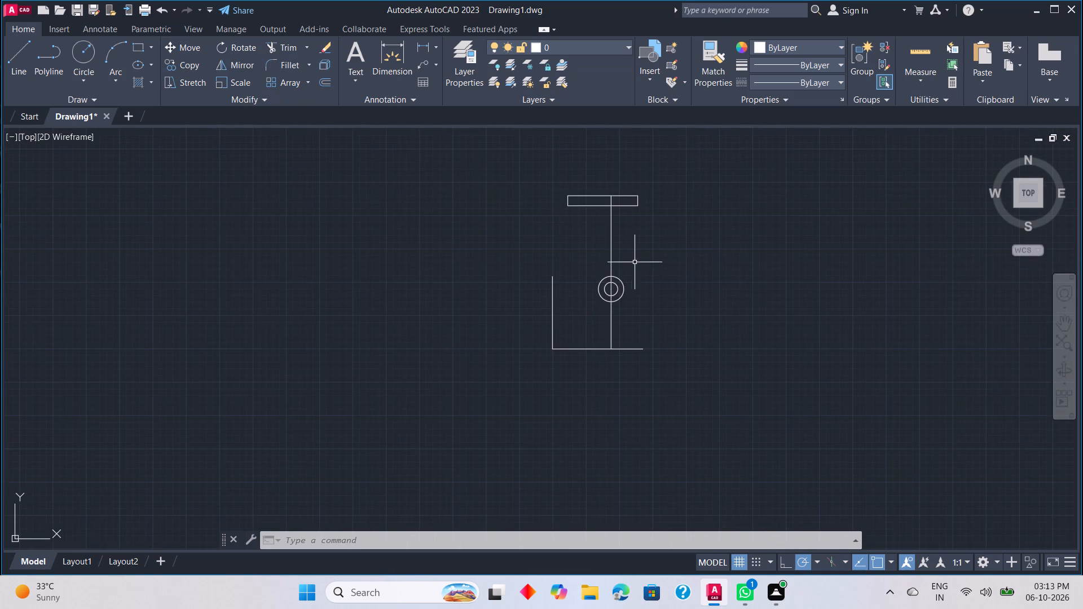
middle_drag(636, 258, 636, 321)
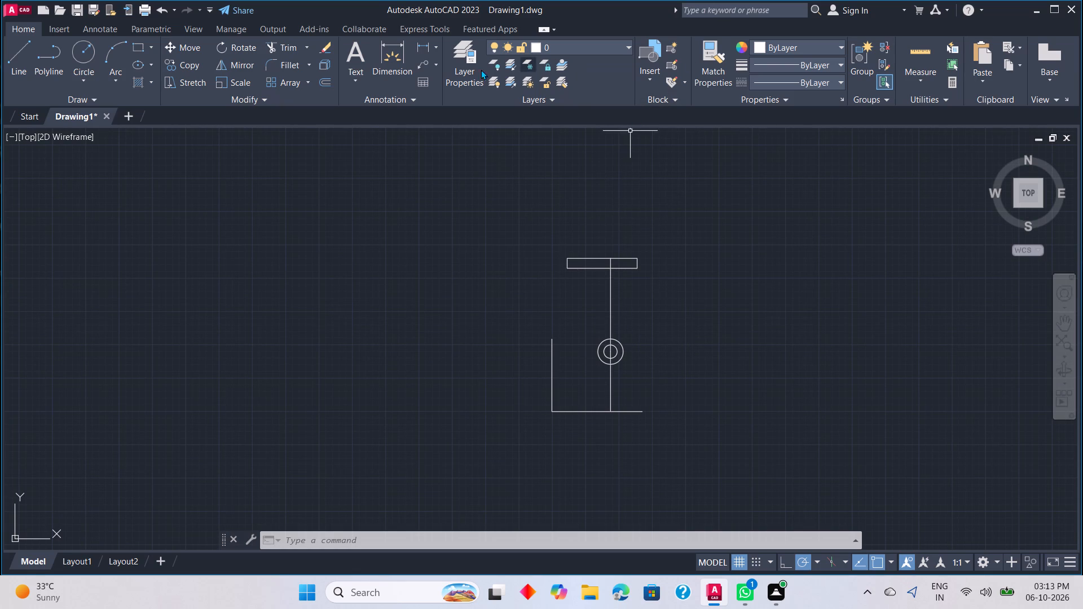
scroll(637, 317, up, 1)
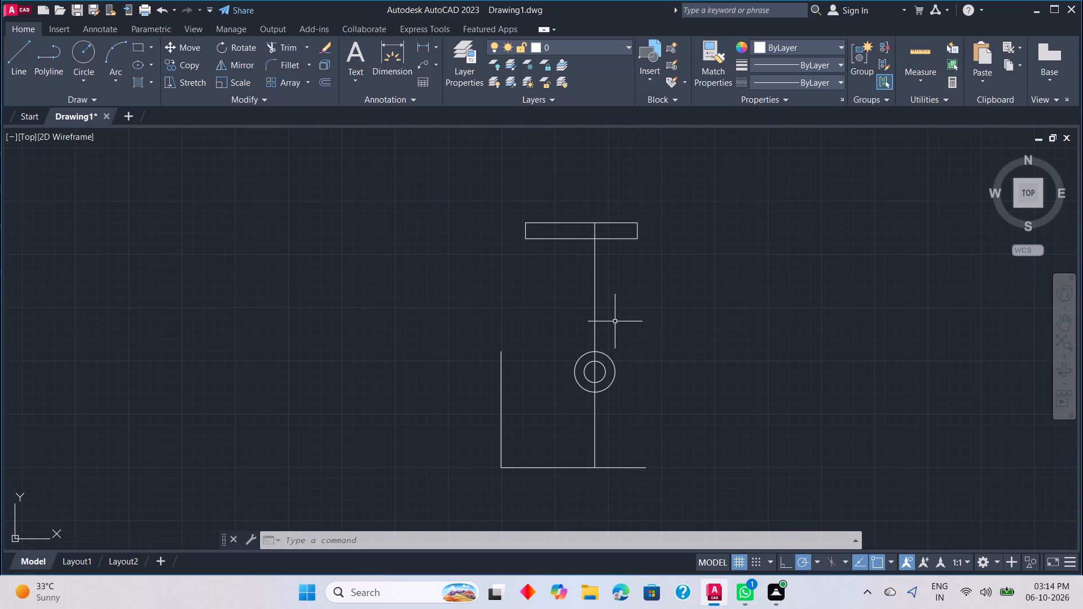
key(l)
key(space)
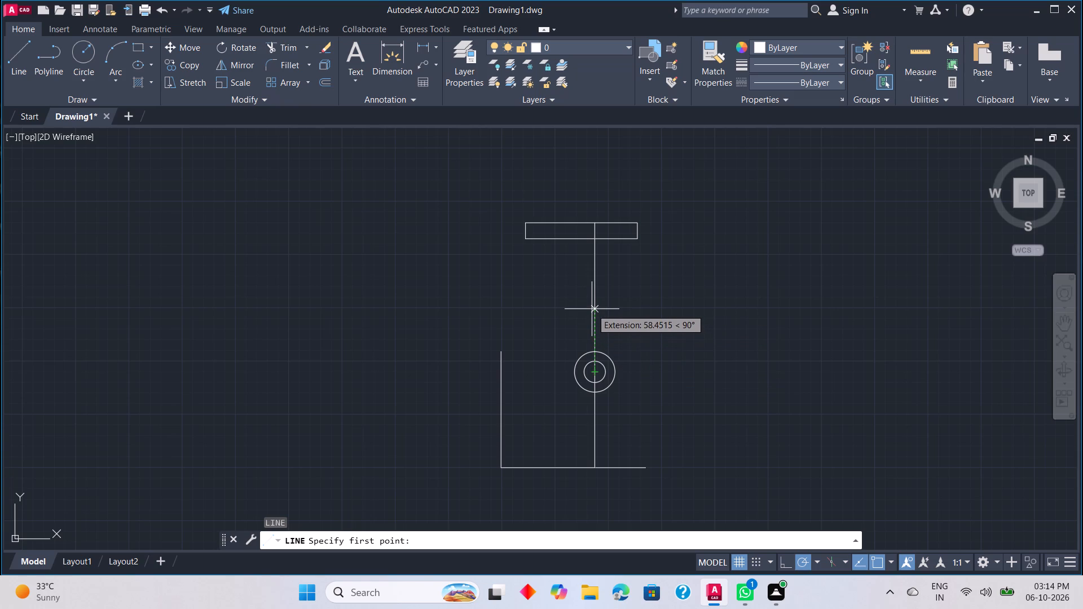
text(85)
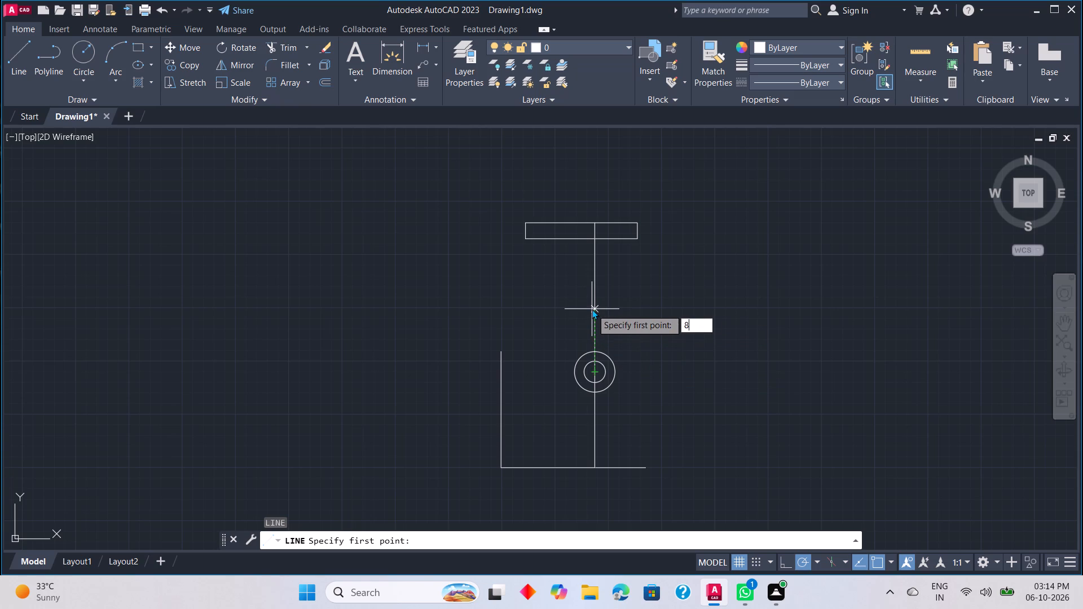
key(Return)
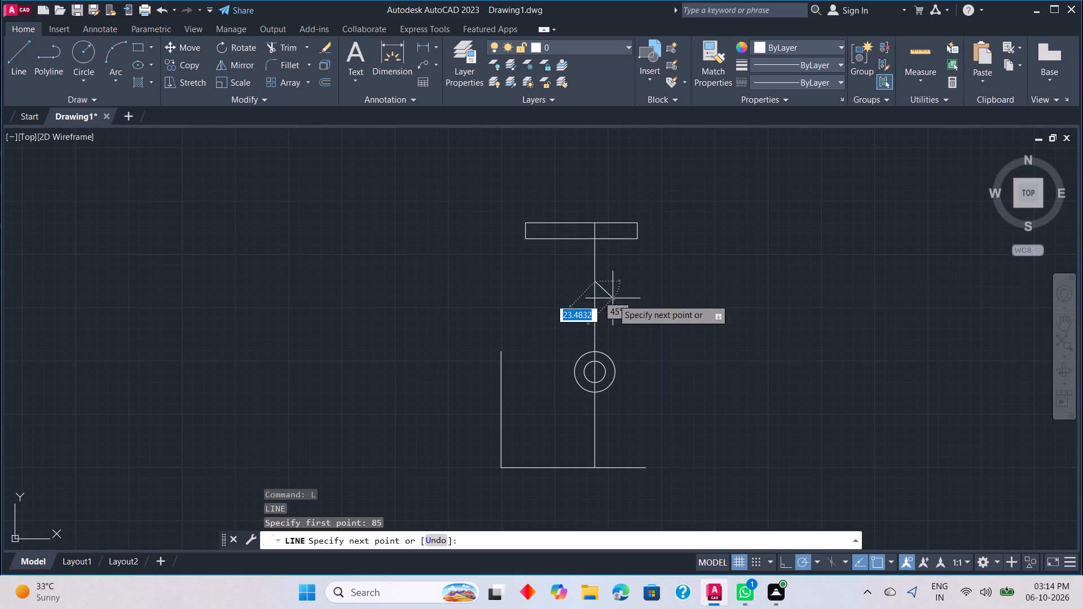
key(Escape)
Delete the inner radius-10 circle, keeping the diameter-38 circle.
scroll(601, 396, up, 3)
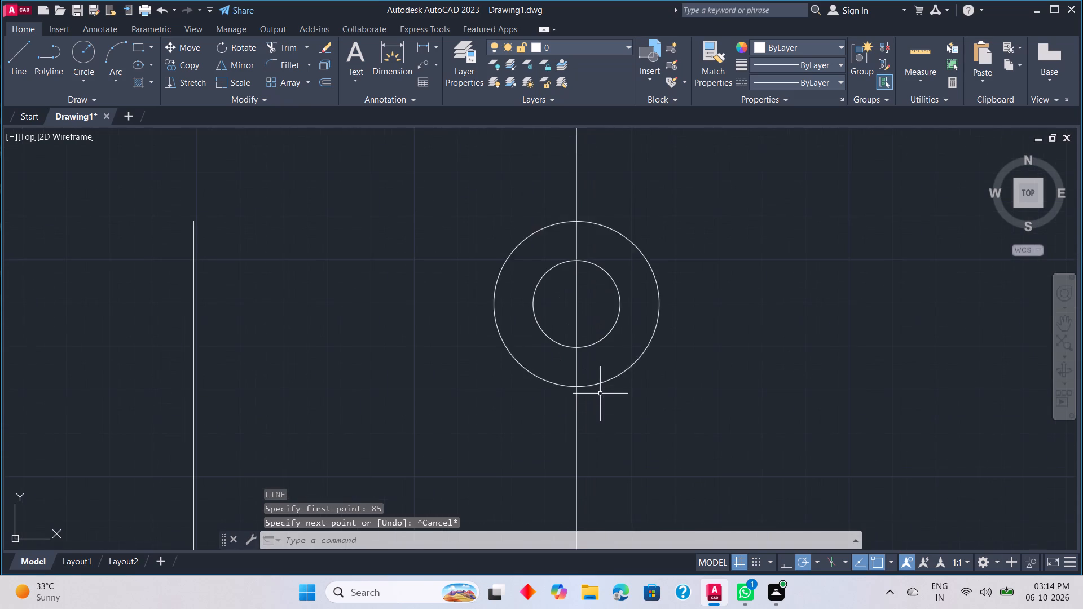
key(Escape)
key(Escape)
key(Escape)
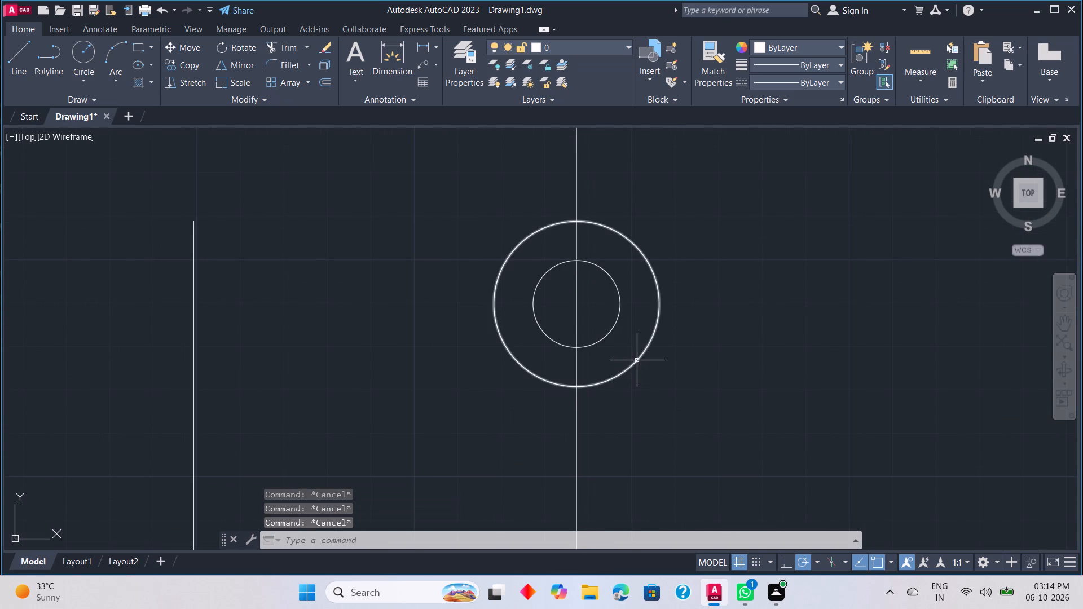
key(Escape)
key(Escape)
click(636, 360)
key(Escape)
click(636, 360)
click(649, 353)
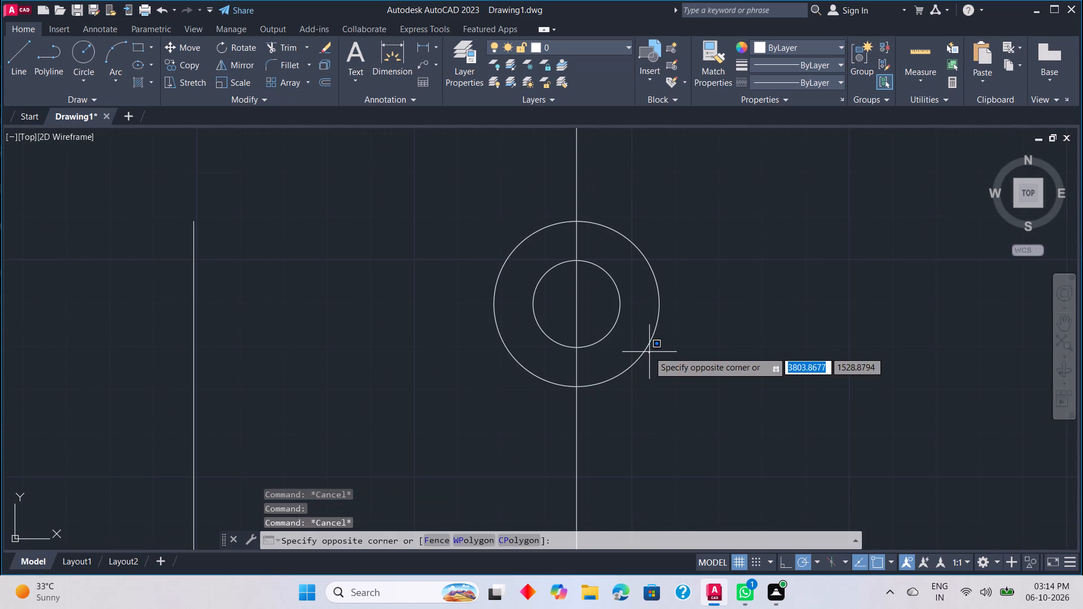
click(648, 347)
double_click(648, 347)
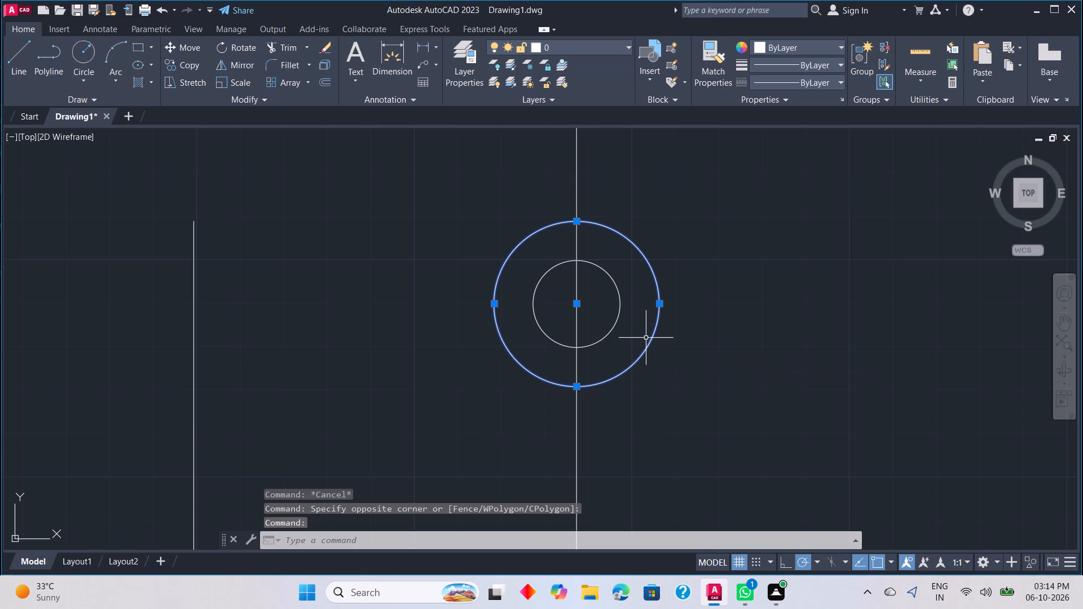
key(Escape)
click(612, 330)
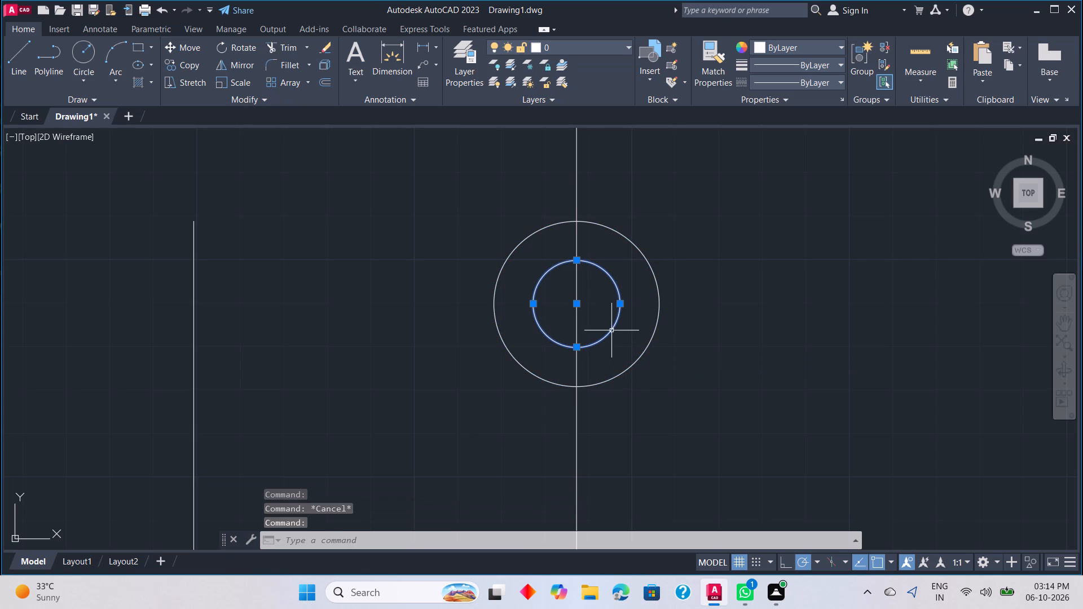
key(Delete)
Draw a circle of diameter 74 concentric with the diameter-38 circle.
key(c)
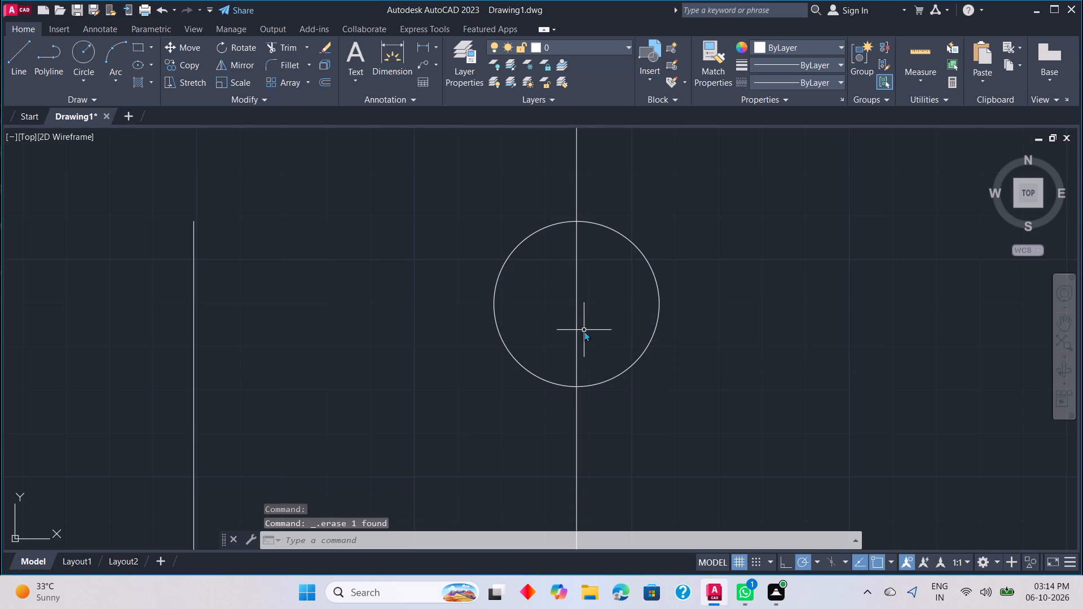
key(space)
click(576, 300)
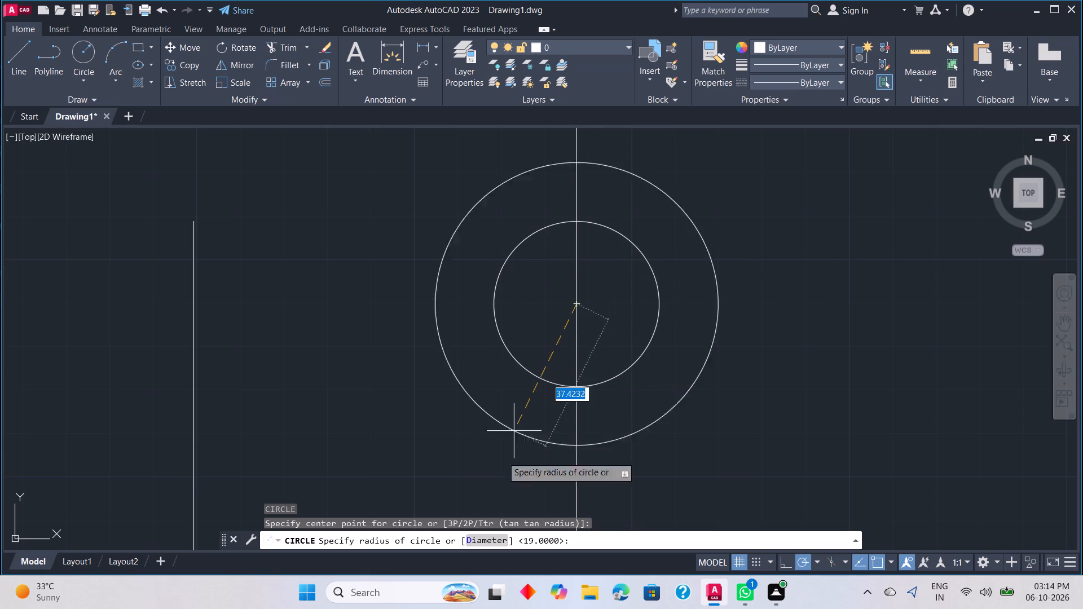
click(482, 536)
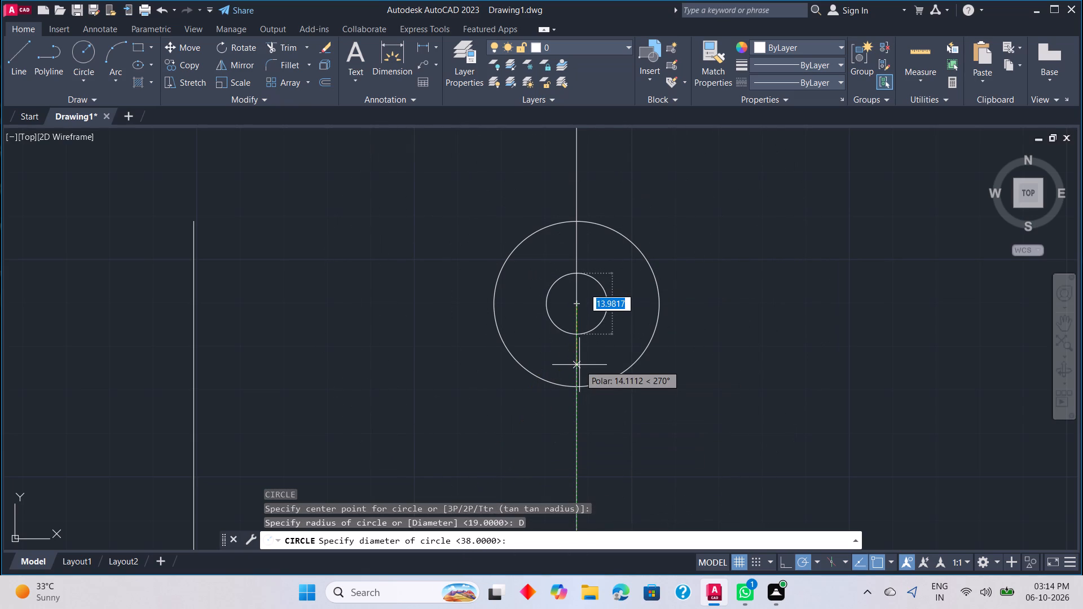
text(74)
key(Return)
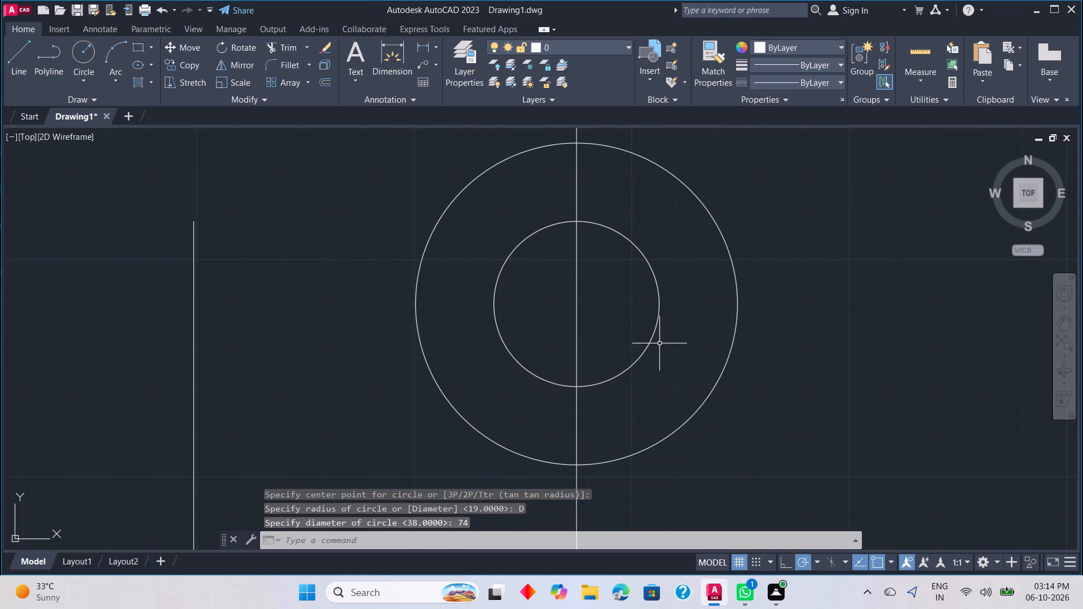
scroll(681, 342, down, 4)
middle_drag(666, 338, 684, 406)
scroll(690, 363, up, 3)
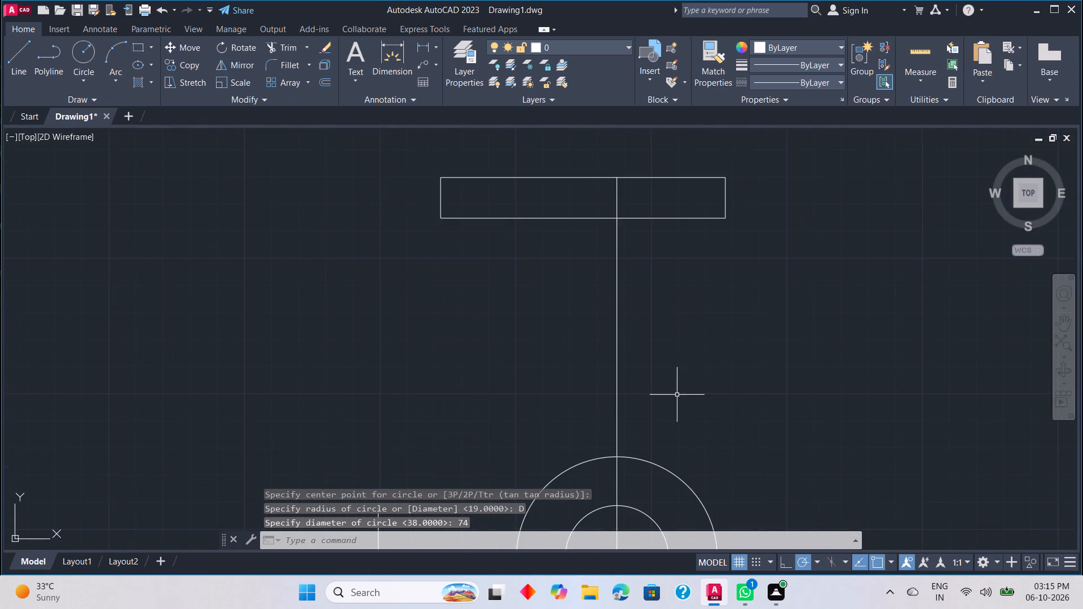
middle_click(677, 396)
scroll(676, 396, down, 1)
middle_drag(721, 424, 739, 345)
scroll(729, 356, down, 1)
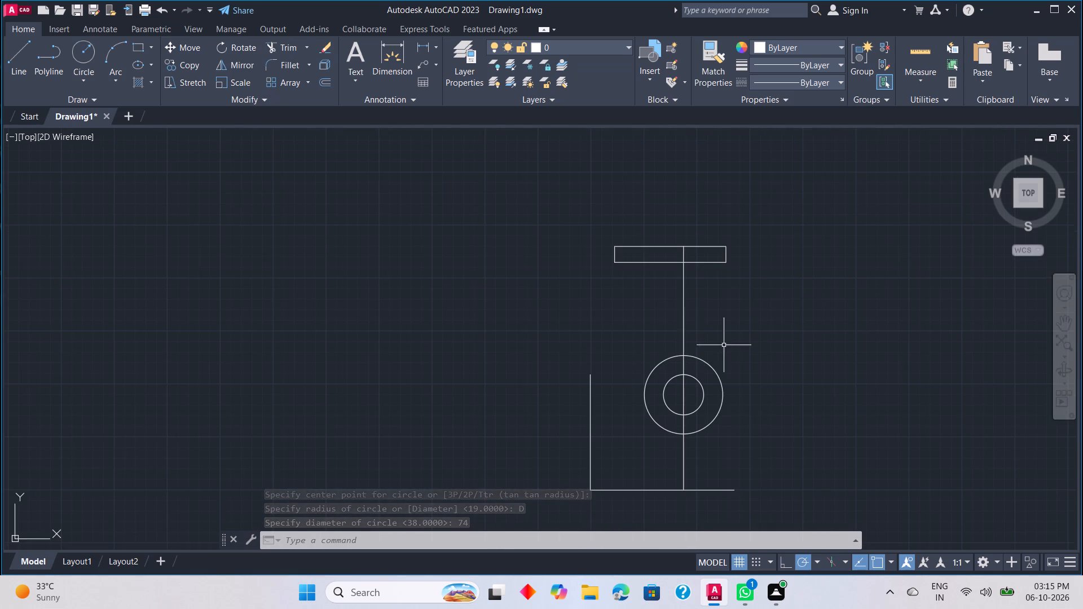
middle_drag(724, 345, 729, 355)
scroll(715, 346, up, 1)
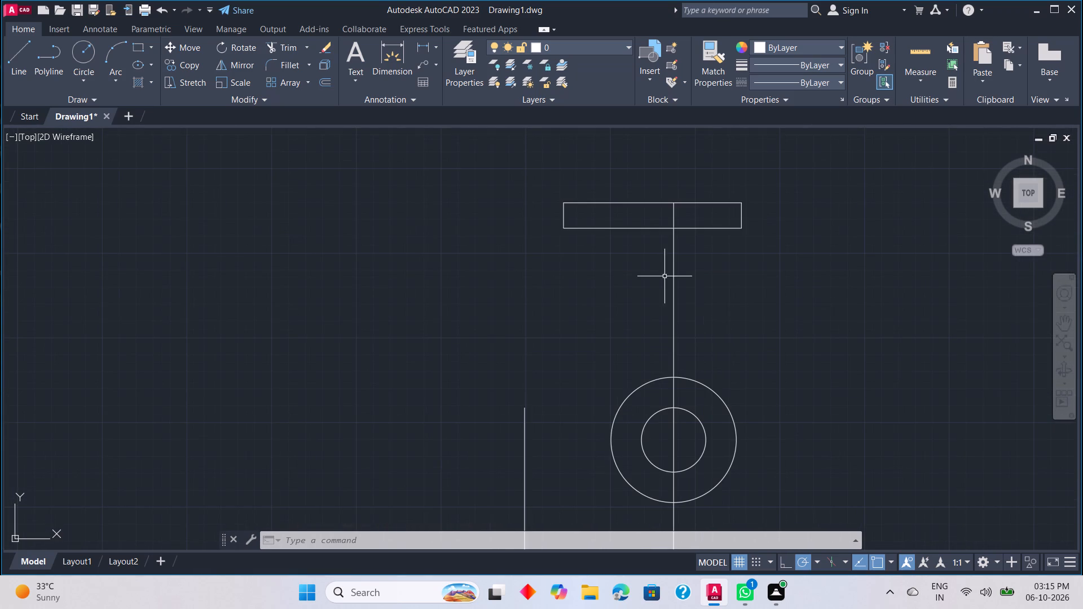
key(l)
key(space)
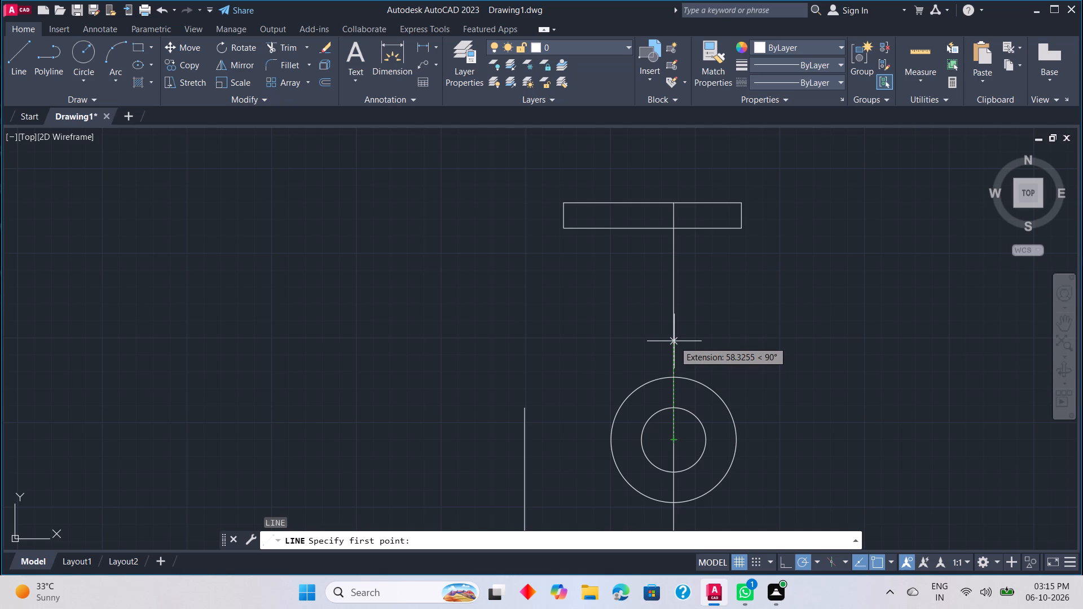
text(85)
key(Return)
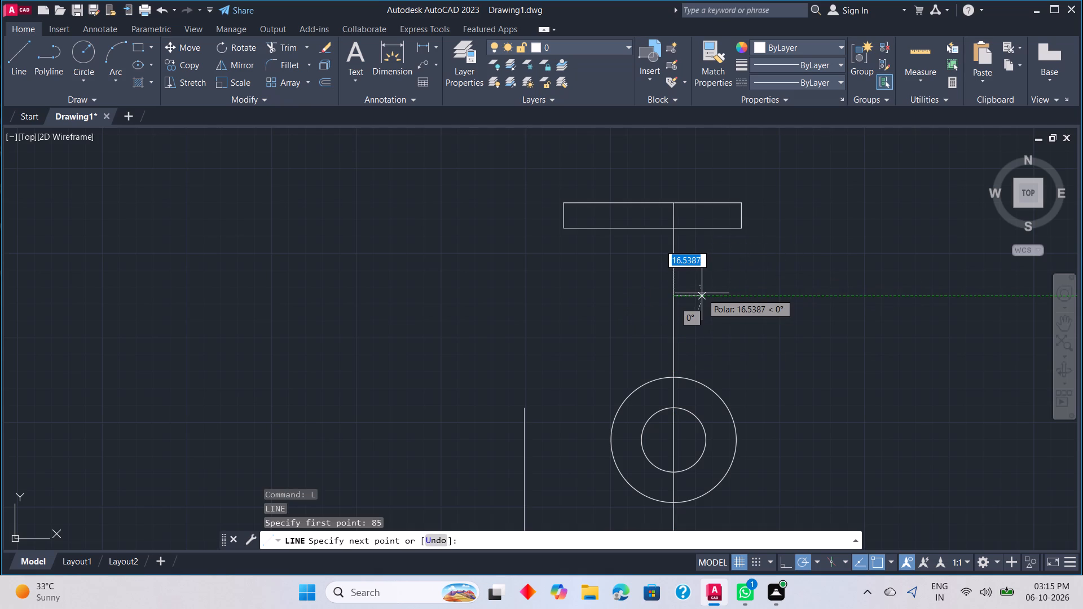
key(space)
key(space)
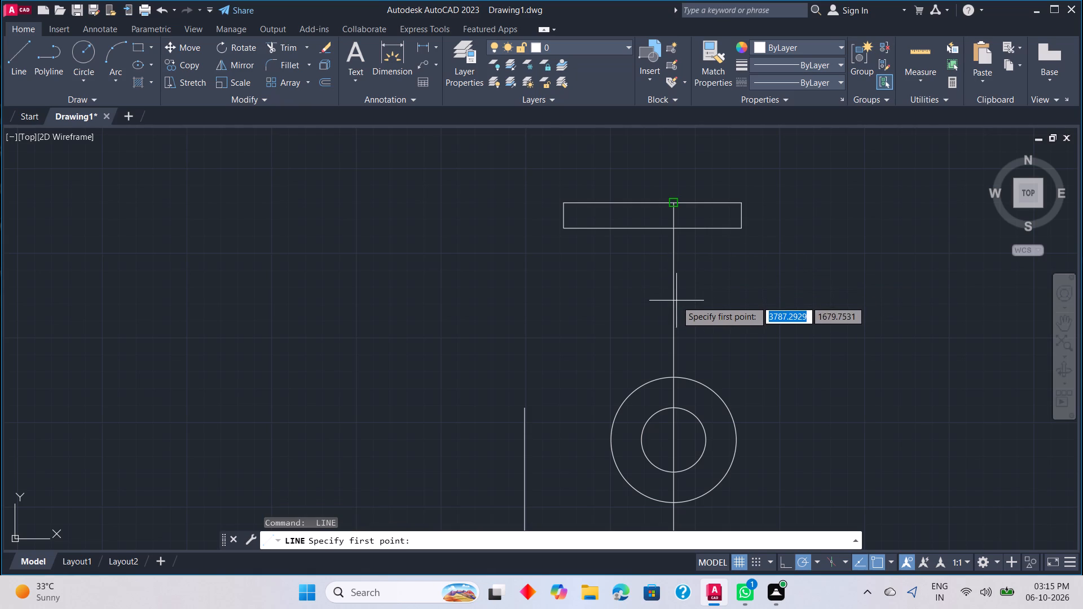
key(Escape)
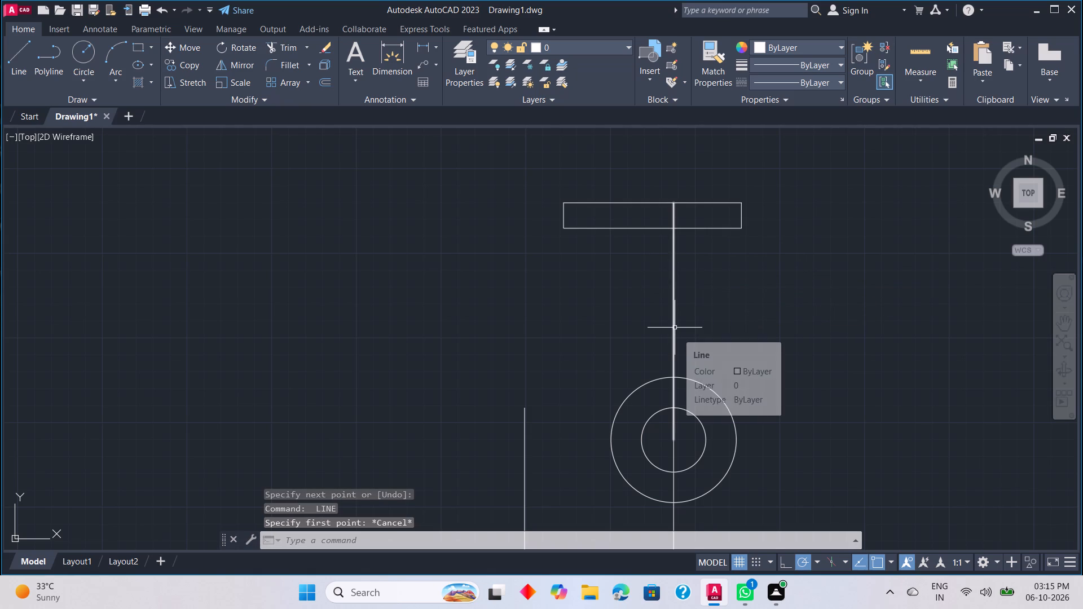
Draw a vertical line from 85 units above the circles' centre to the top of the 140-unit line, and turn object snap off.
key(l)
key(space)
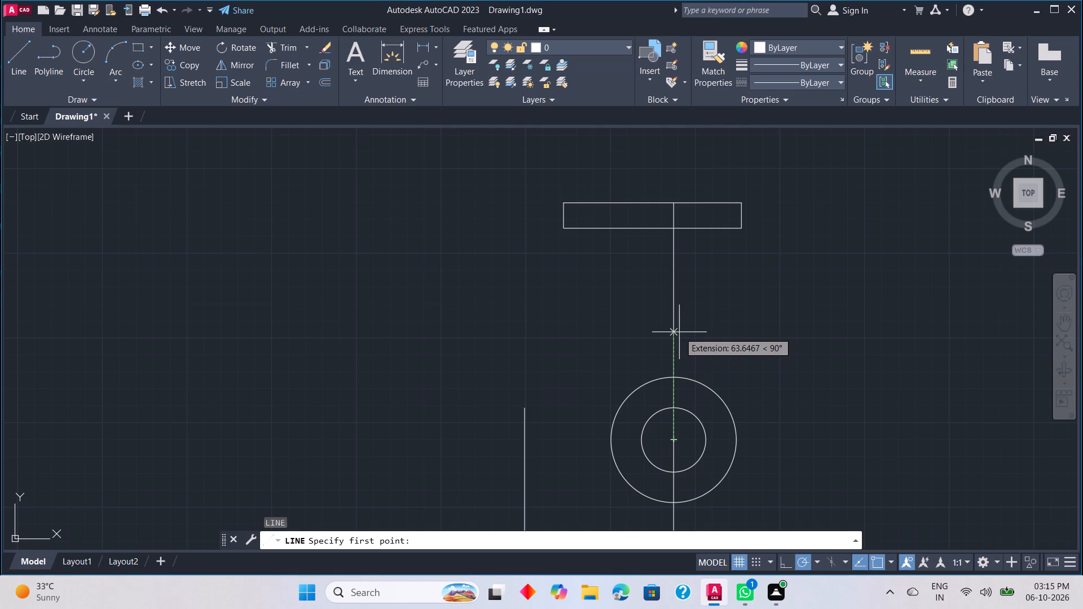
text(85)
key(Return)
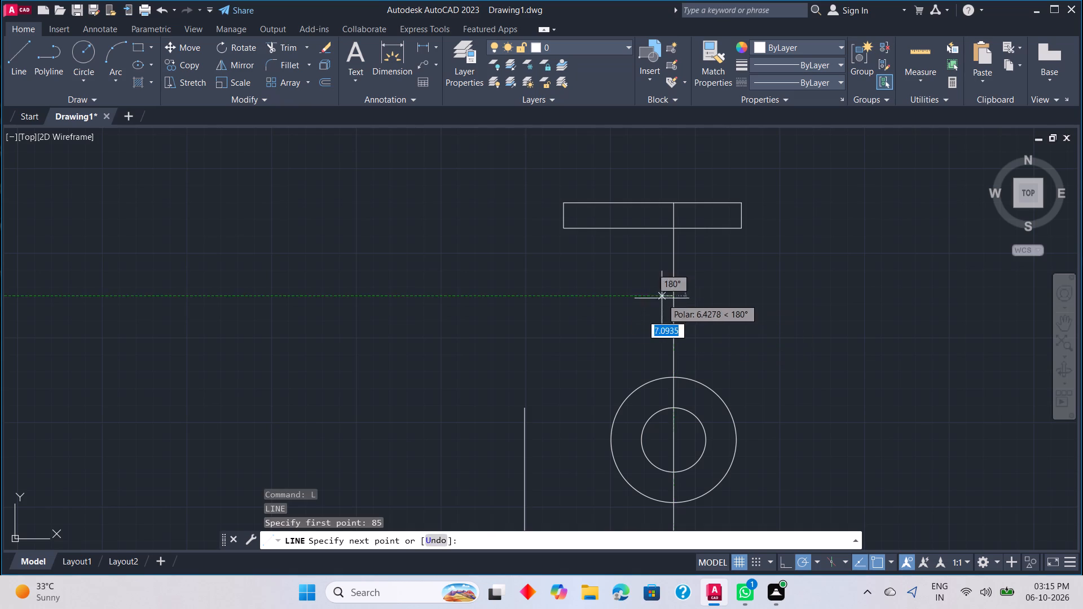
click(674, 297)
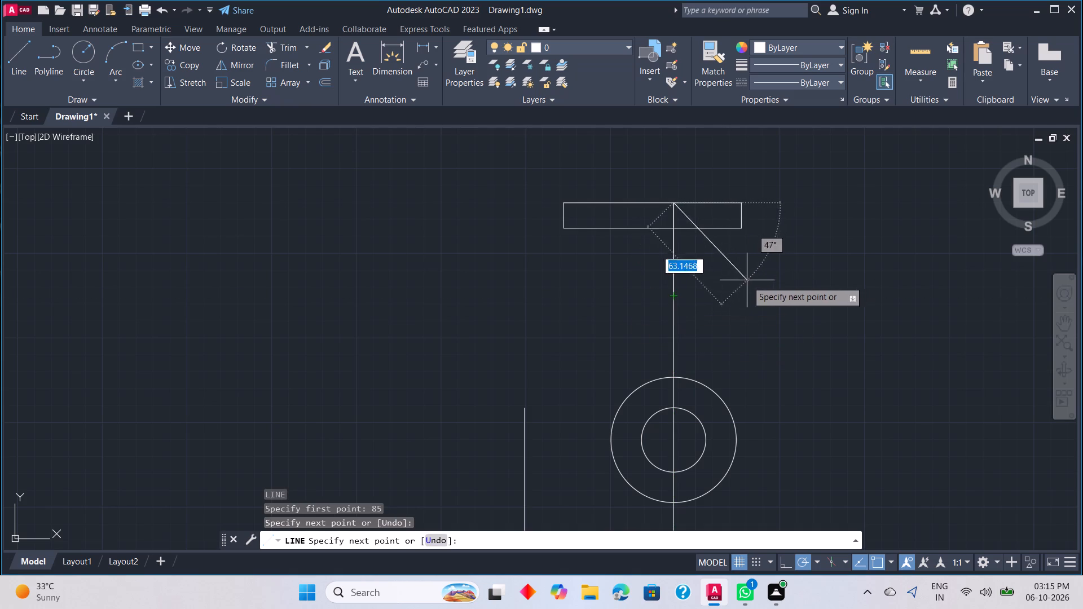
scroll(714, 254, up, 2)
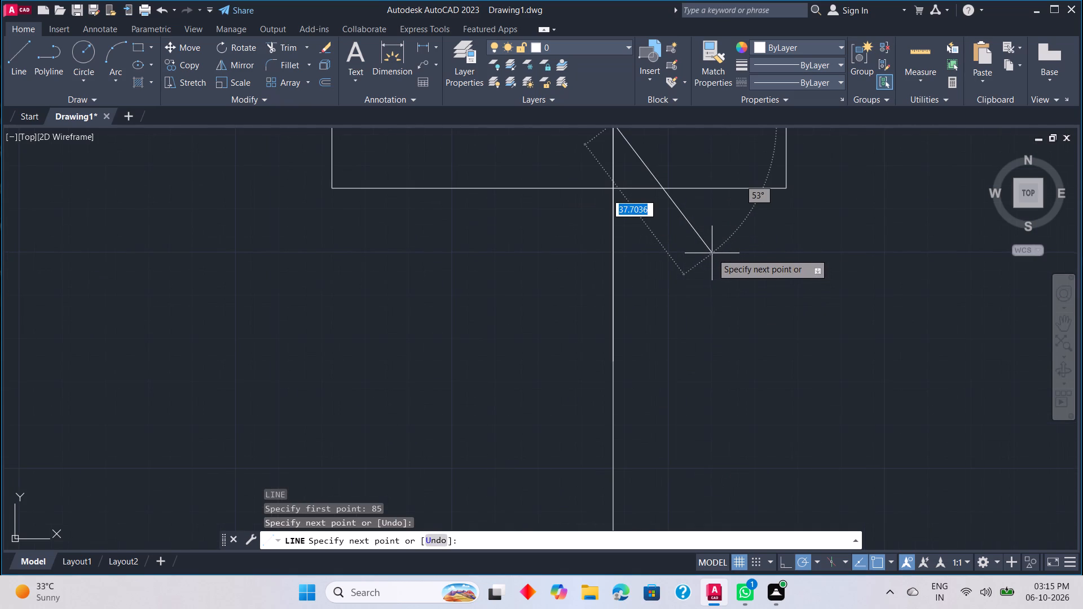
scroll(705, 261, down, 3)
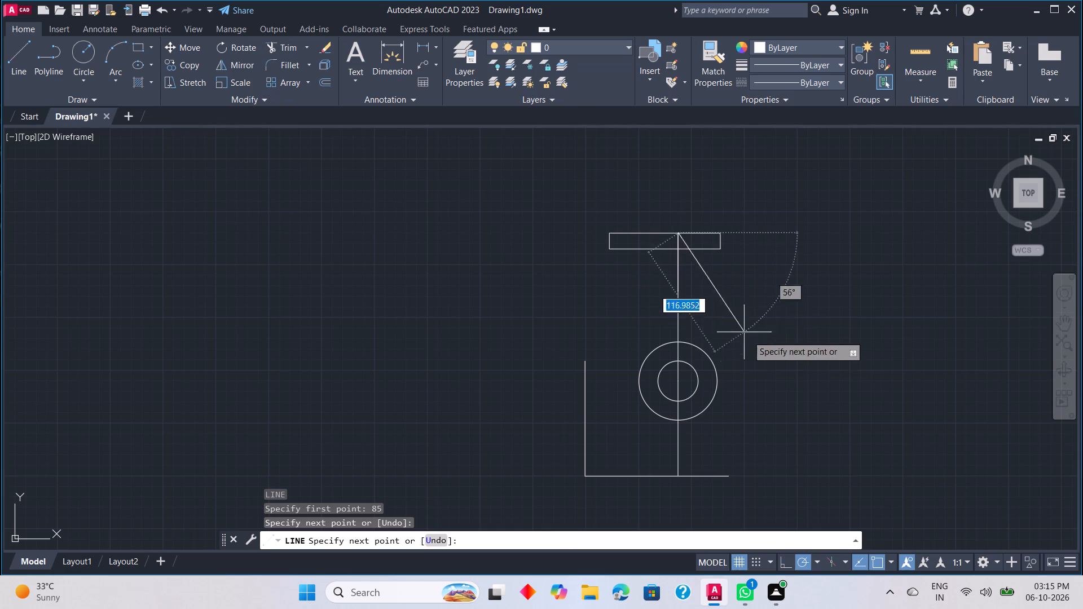
click(879, 564)
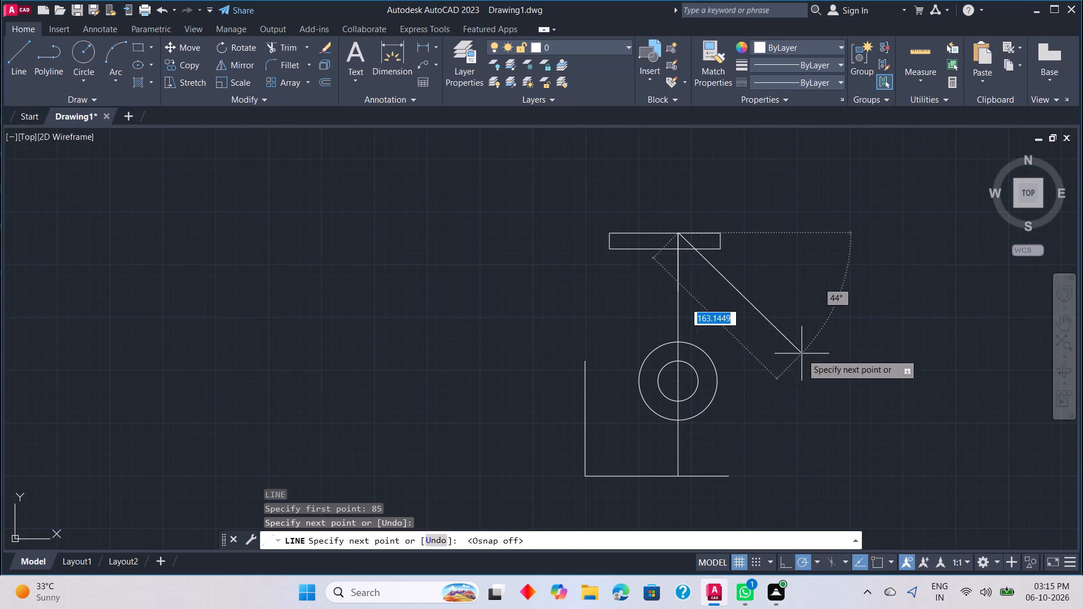
key(Escape)
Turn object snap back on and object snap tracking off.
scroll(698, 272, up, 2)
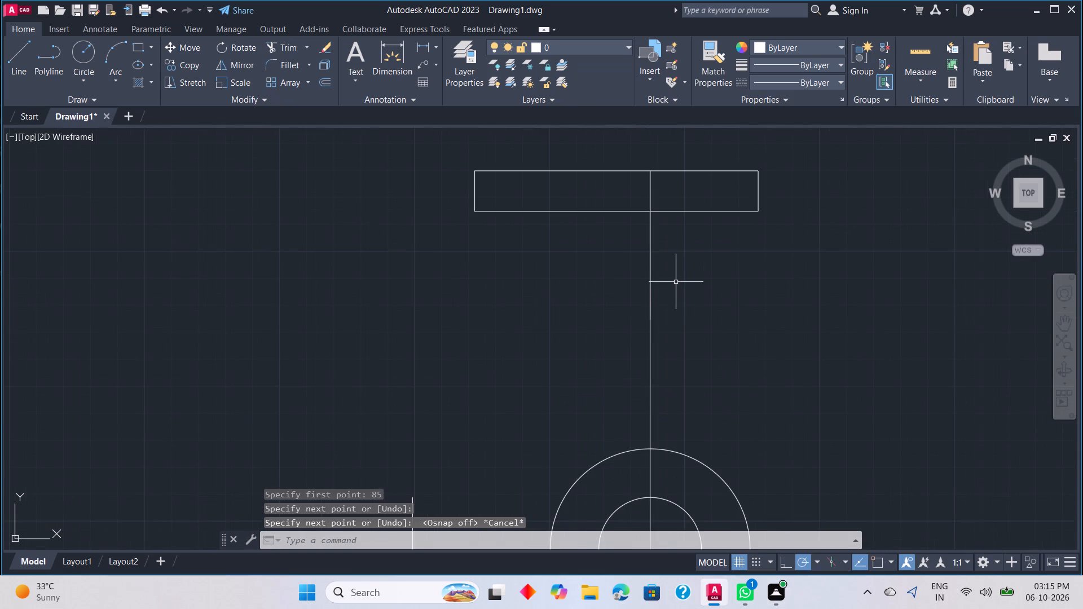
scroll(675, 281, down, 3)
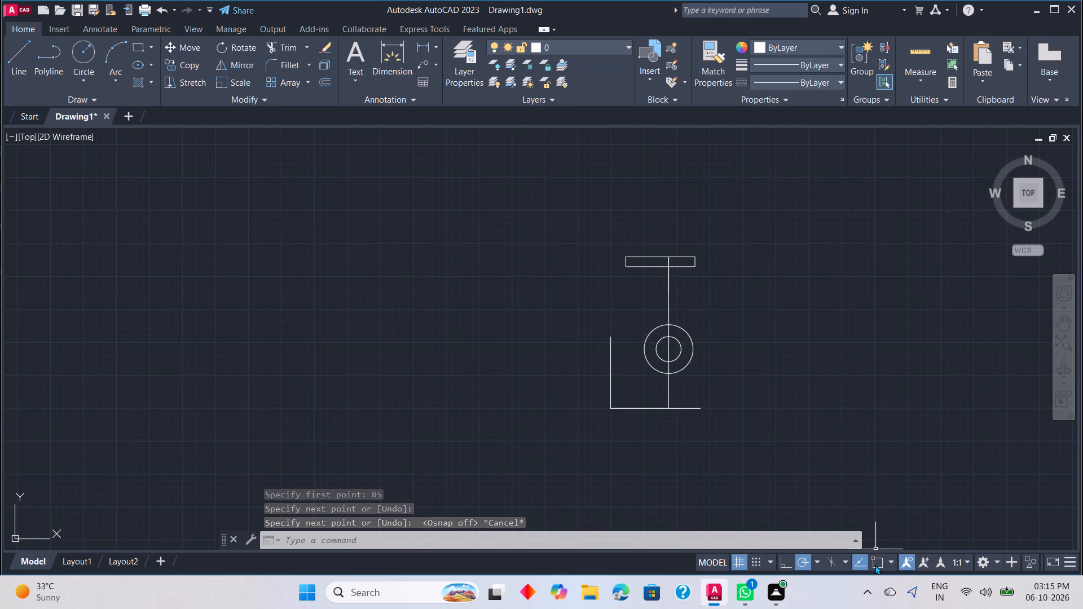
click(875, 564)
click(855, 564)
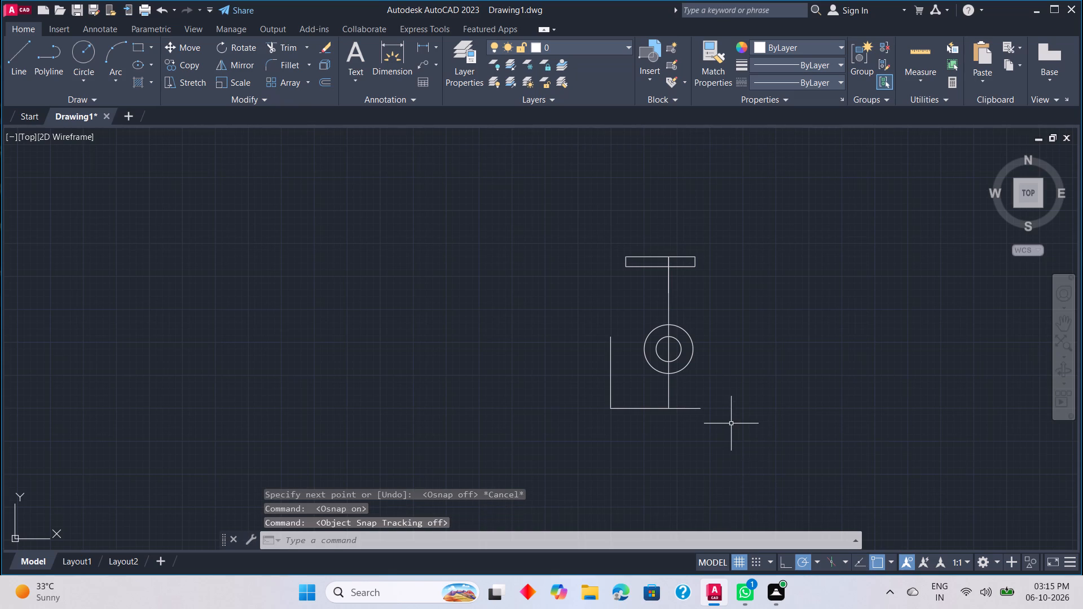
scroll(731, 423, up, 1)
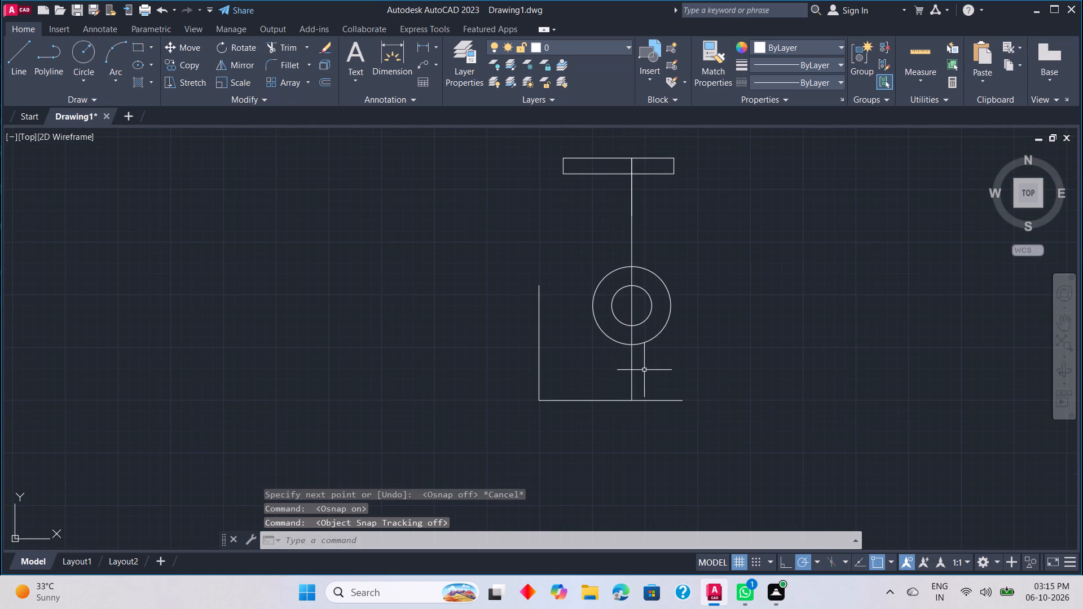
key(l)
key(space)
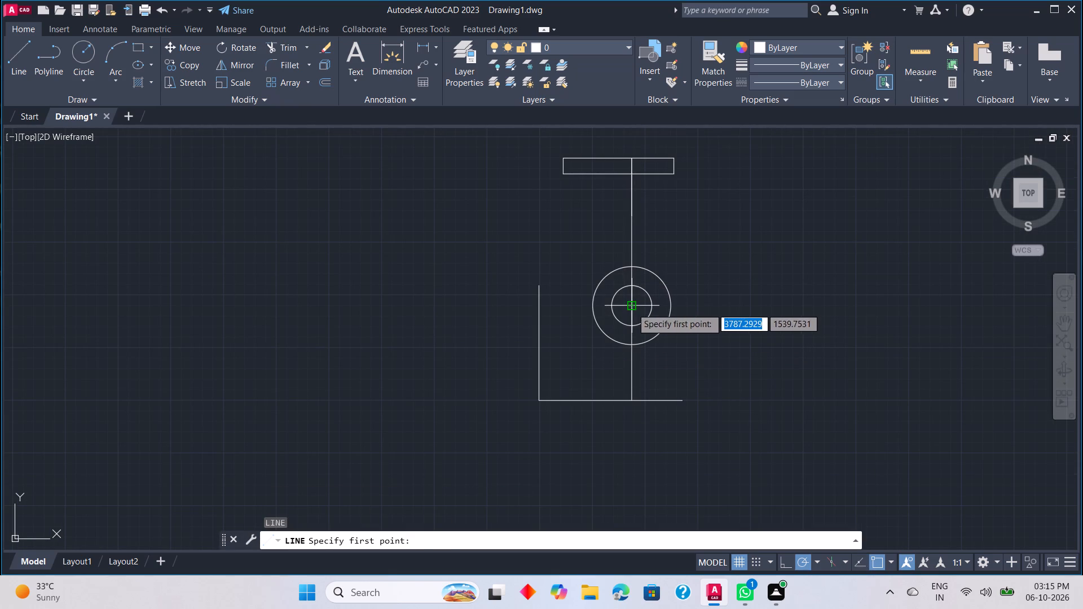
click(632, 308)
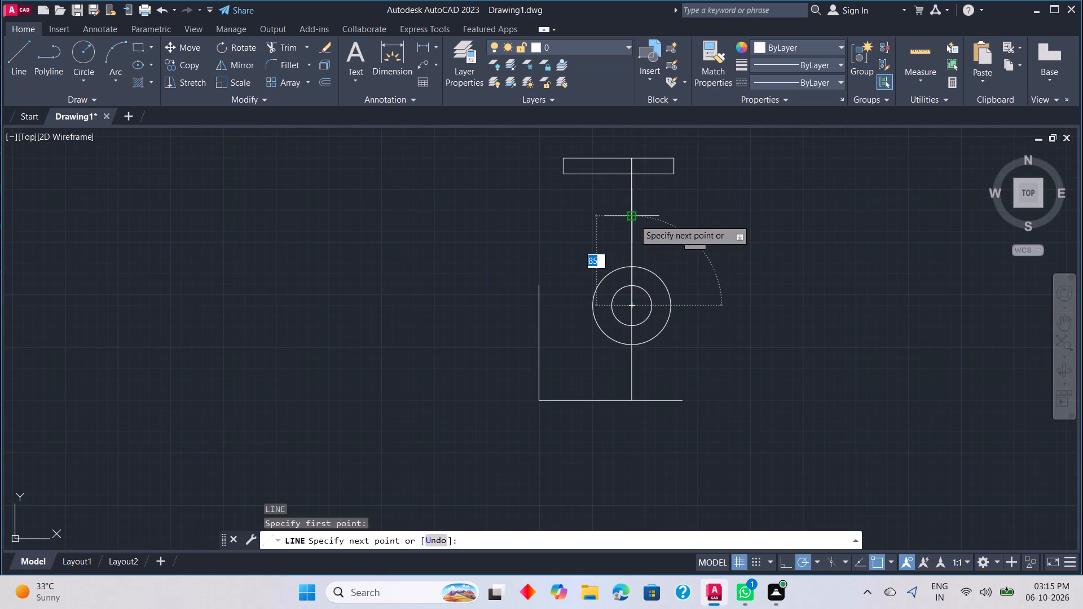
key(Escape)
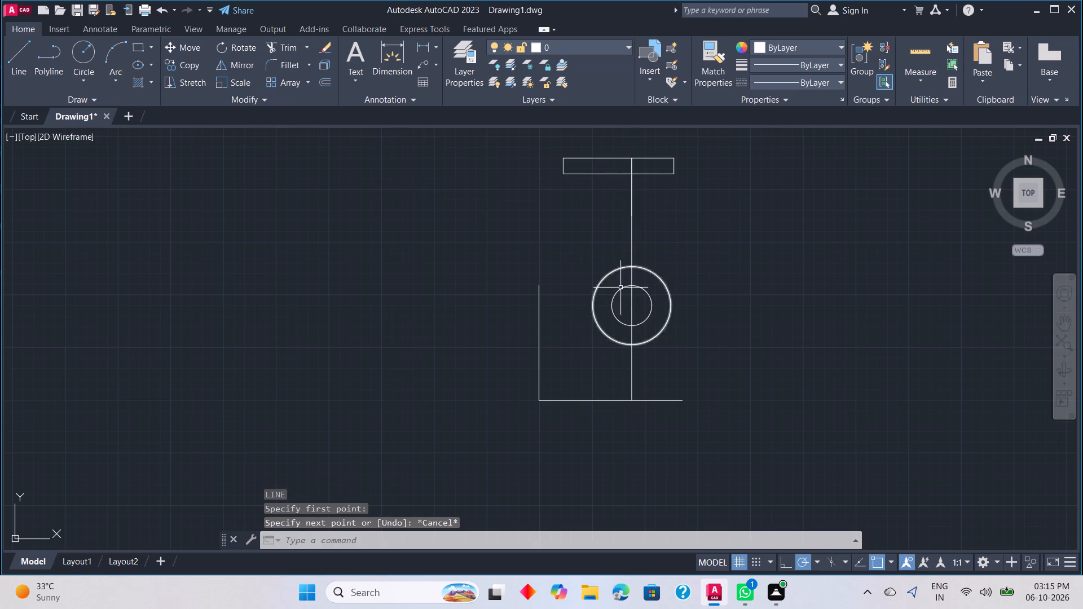
Turn object snap off and object snap tracking back on while starting a line.
text(l)
key(space)
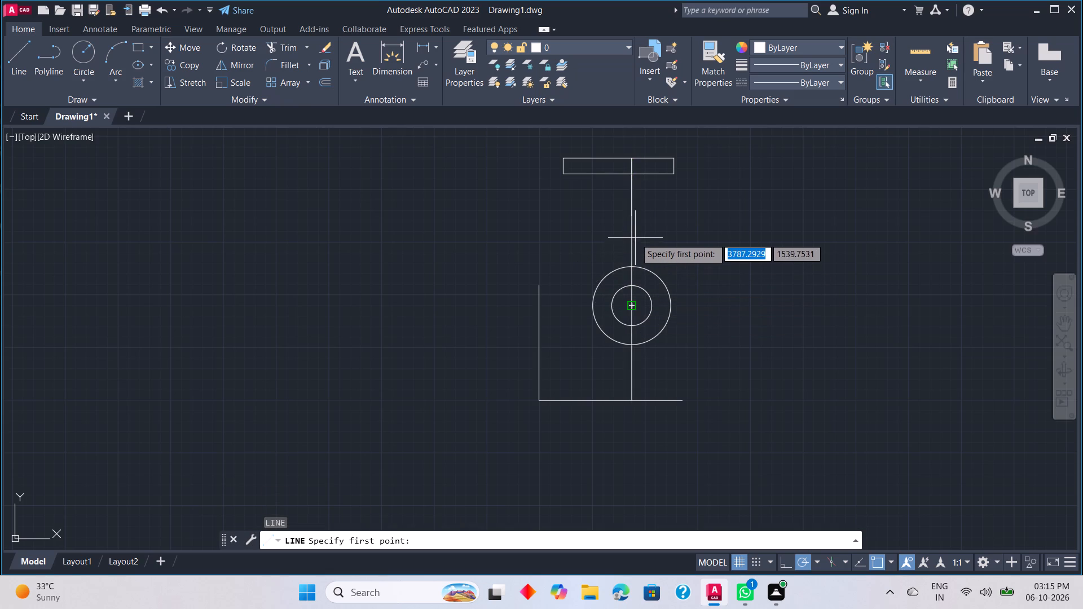
scroll(626, 294, up, 3)
scroll(633, 312, down, 3)
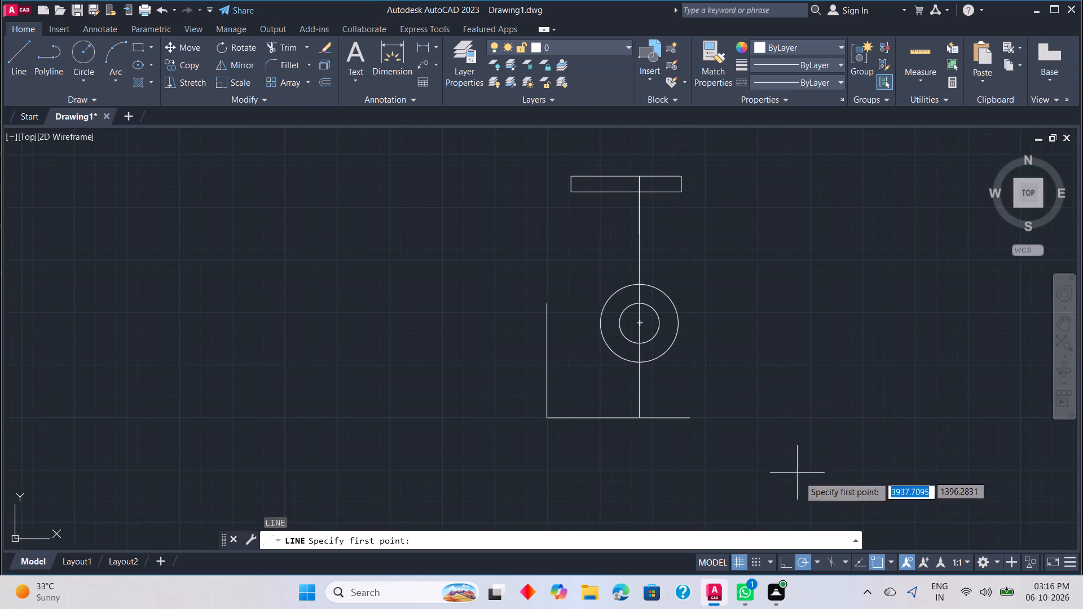
click(873, 560)
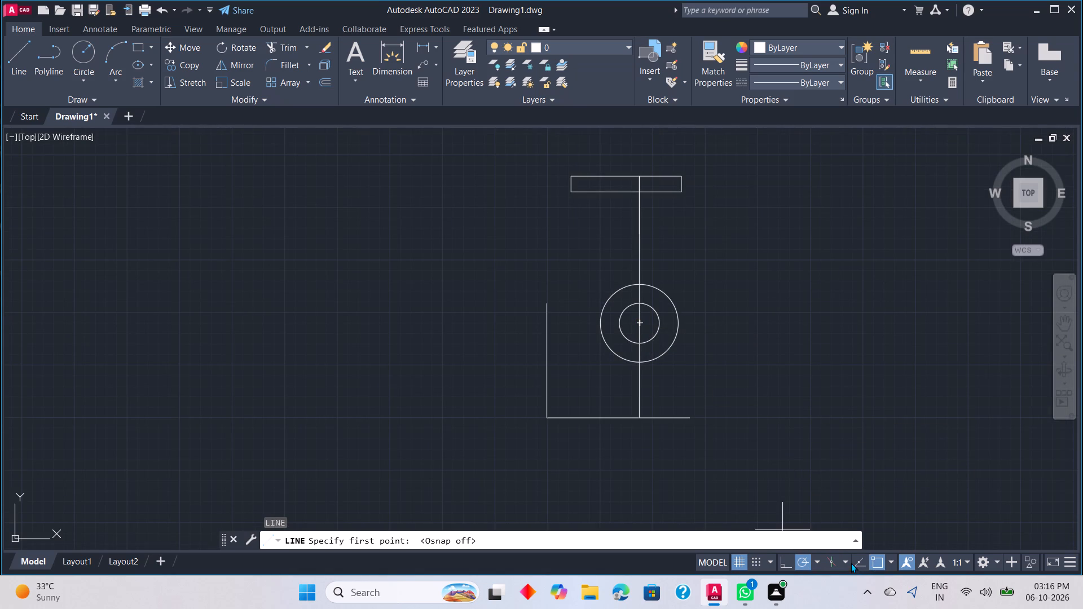
click(850, 561)
click(856, 560)
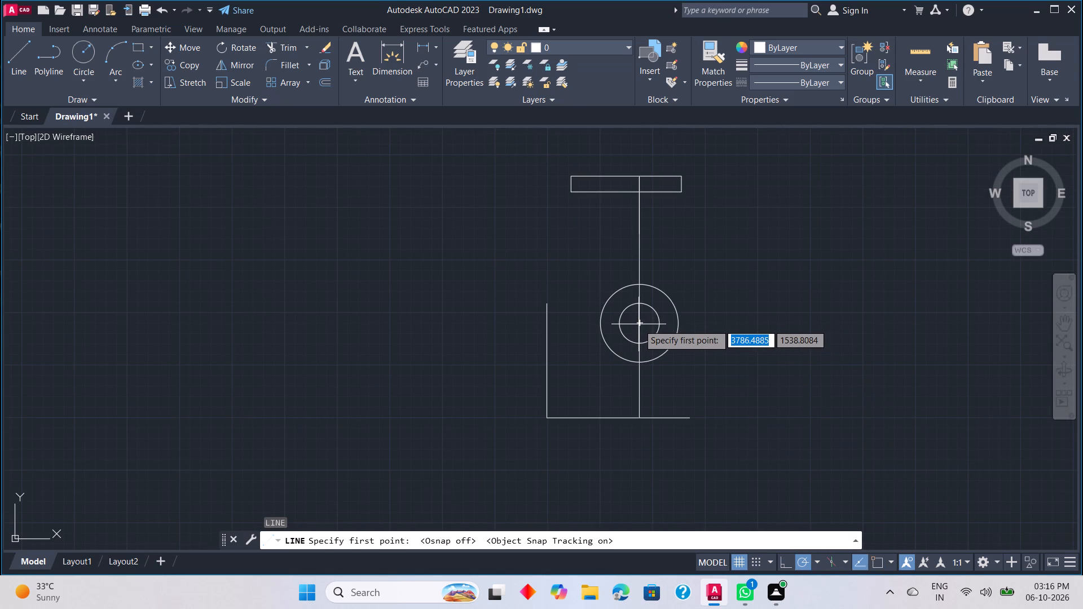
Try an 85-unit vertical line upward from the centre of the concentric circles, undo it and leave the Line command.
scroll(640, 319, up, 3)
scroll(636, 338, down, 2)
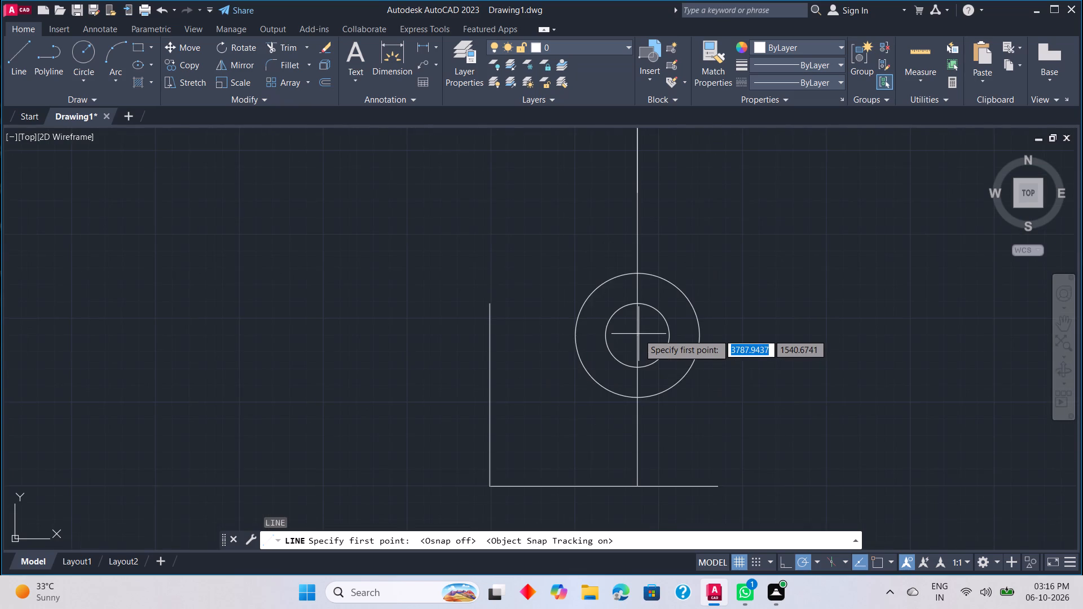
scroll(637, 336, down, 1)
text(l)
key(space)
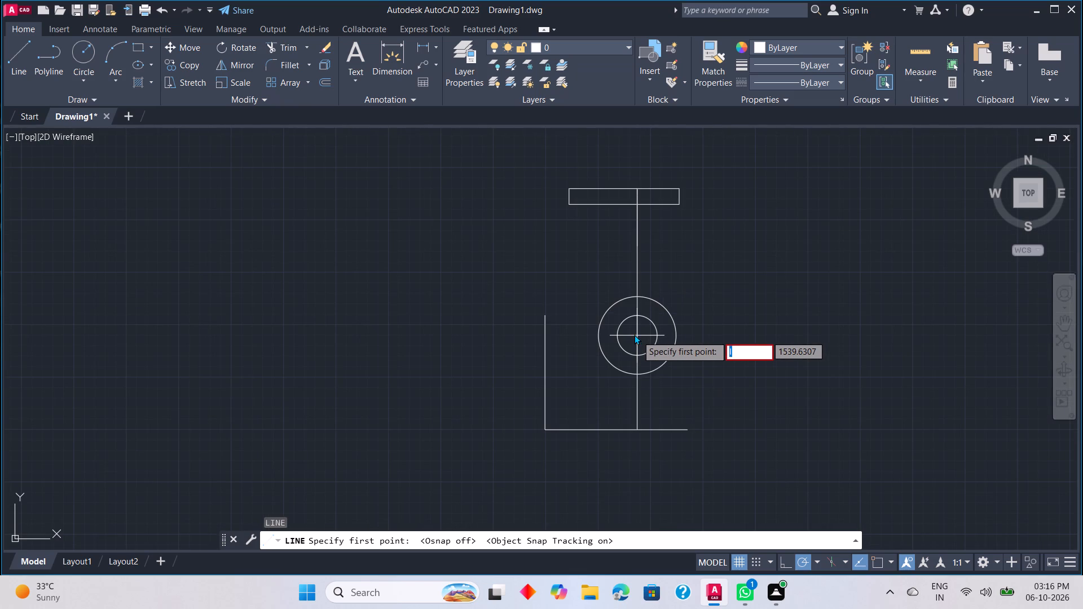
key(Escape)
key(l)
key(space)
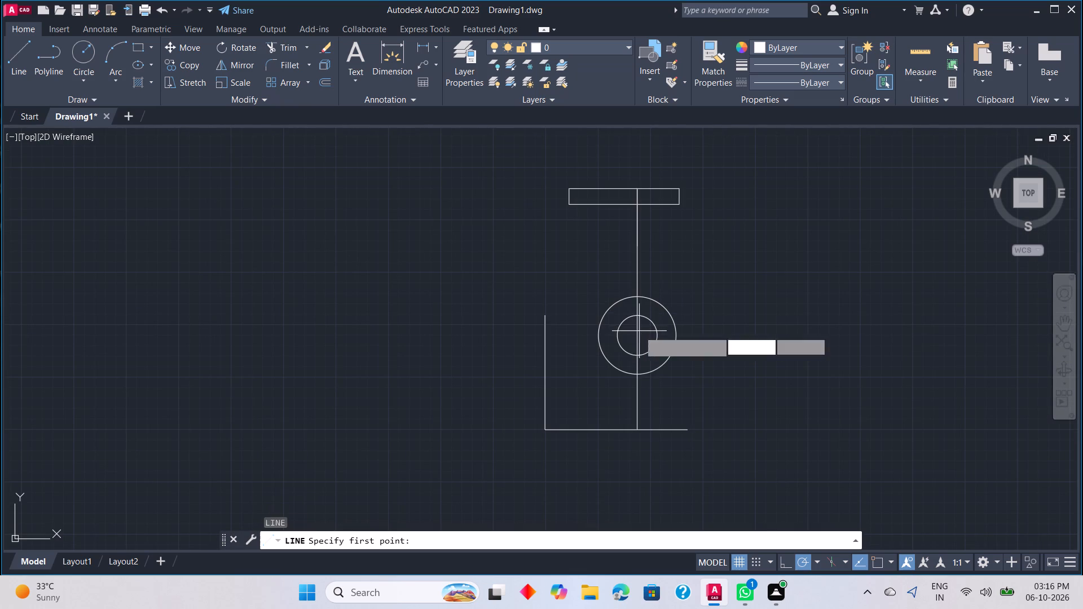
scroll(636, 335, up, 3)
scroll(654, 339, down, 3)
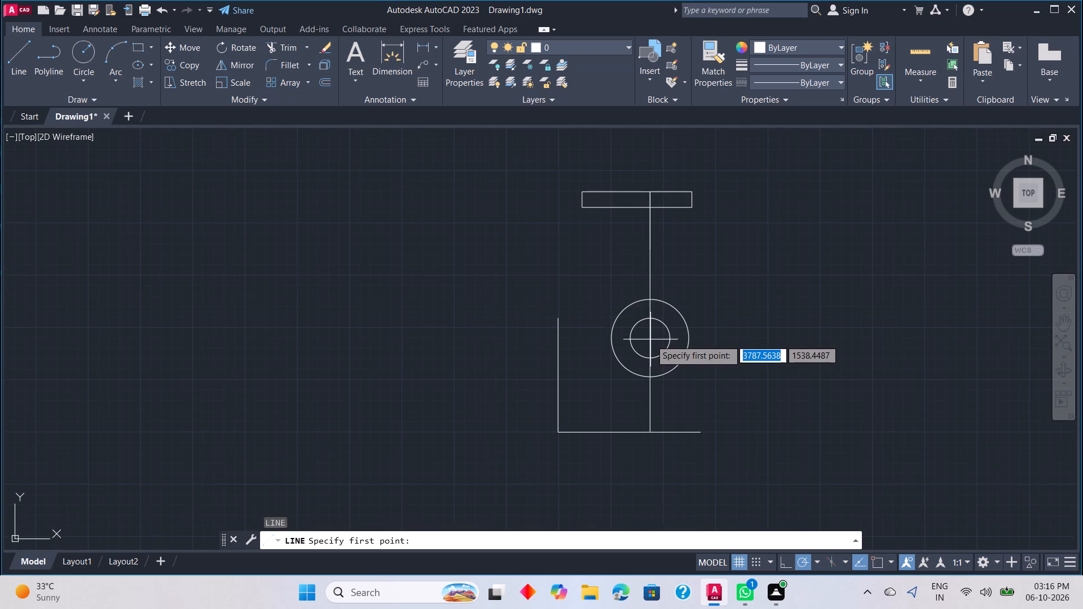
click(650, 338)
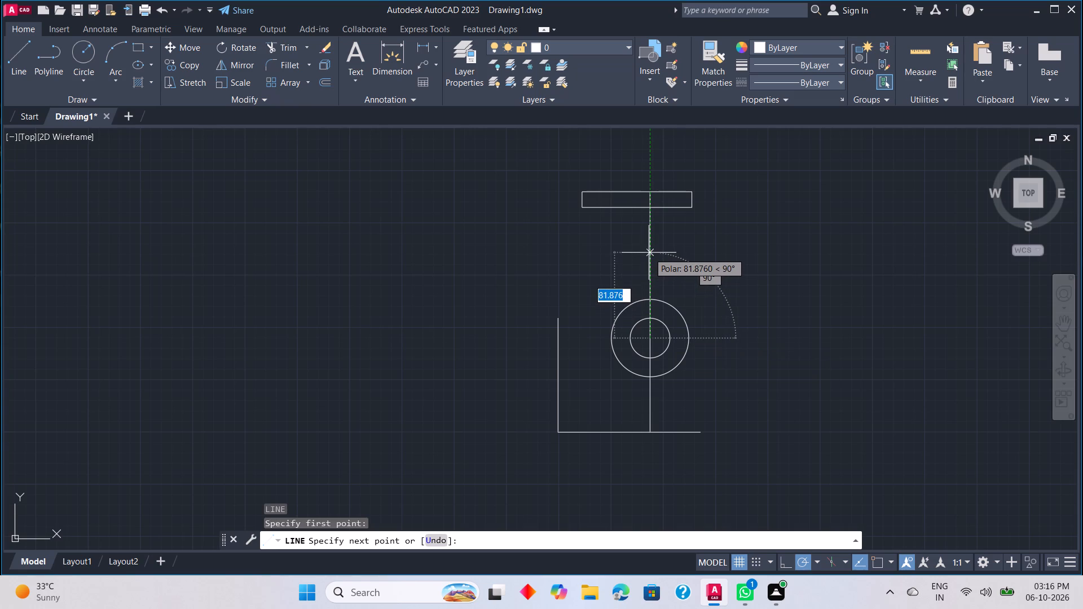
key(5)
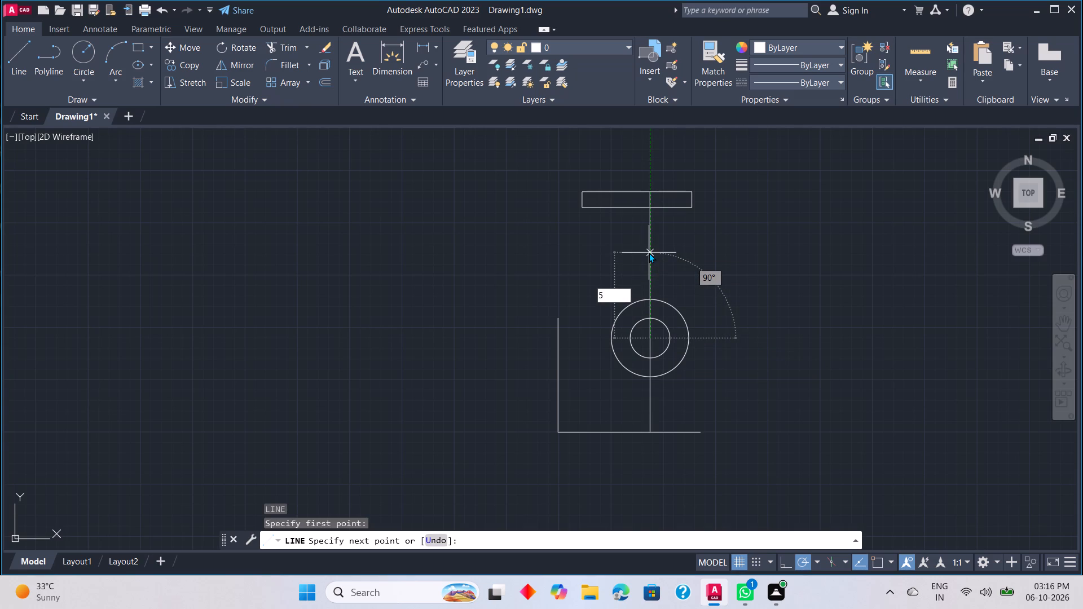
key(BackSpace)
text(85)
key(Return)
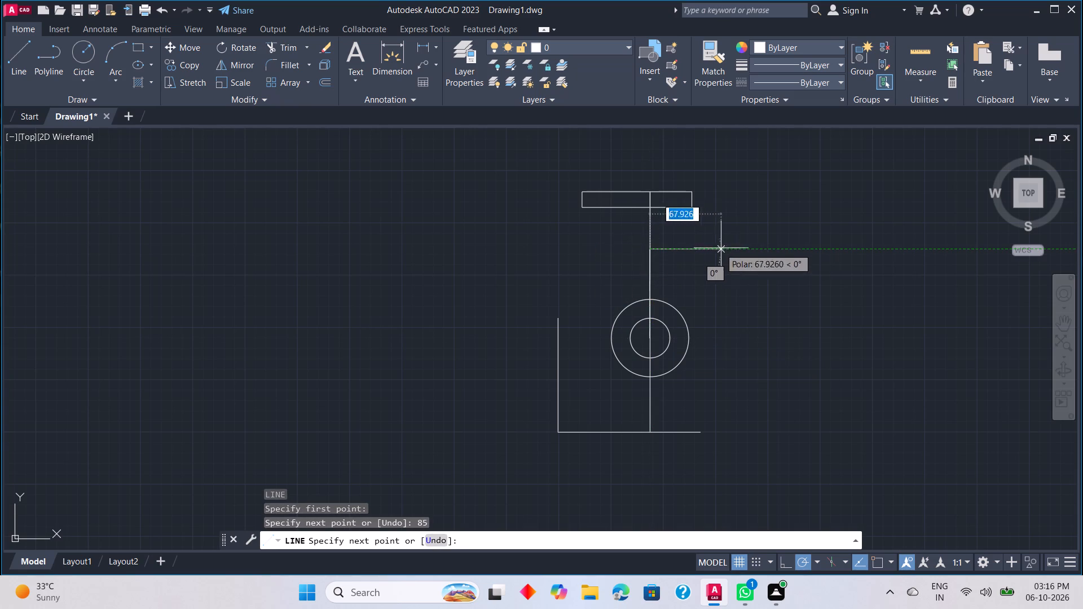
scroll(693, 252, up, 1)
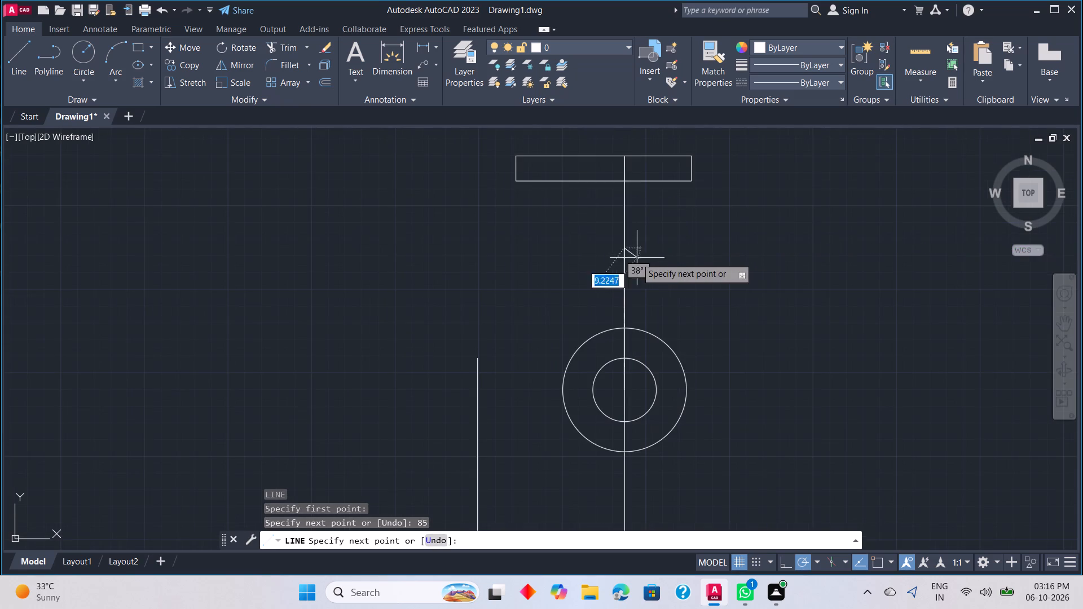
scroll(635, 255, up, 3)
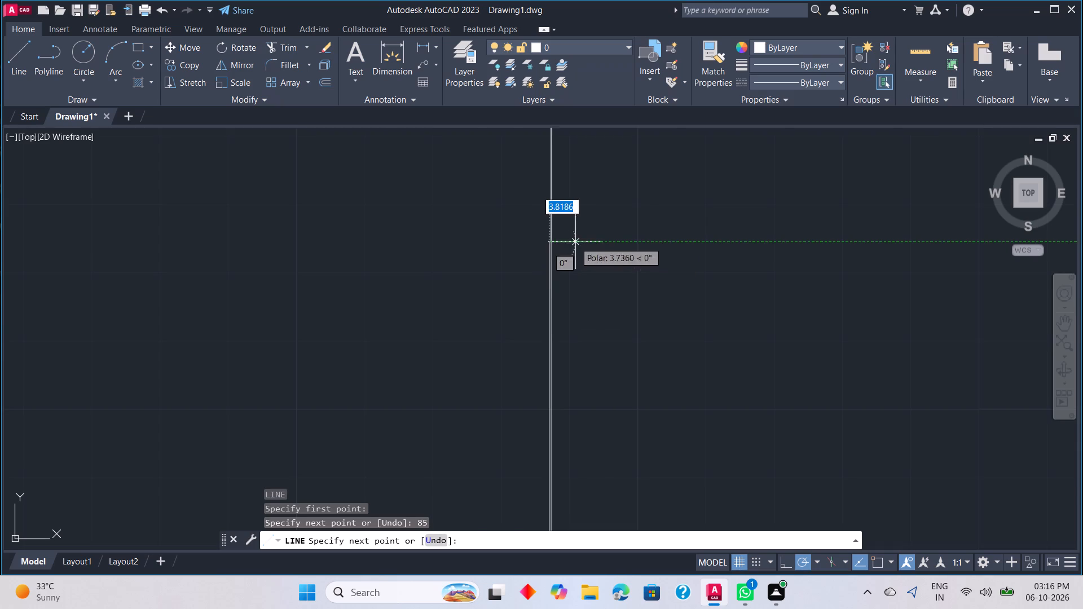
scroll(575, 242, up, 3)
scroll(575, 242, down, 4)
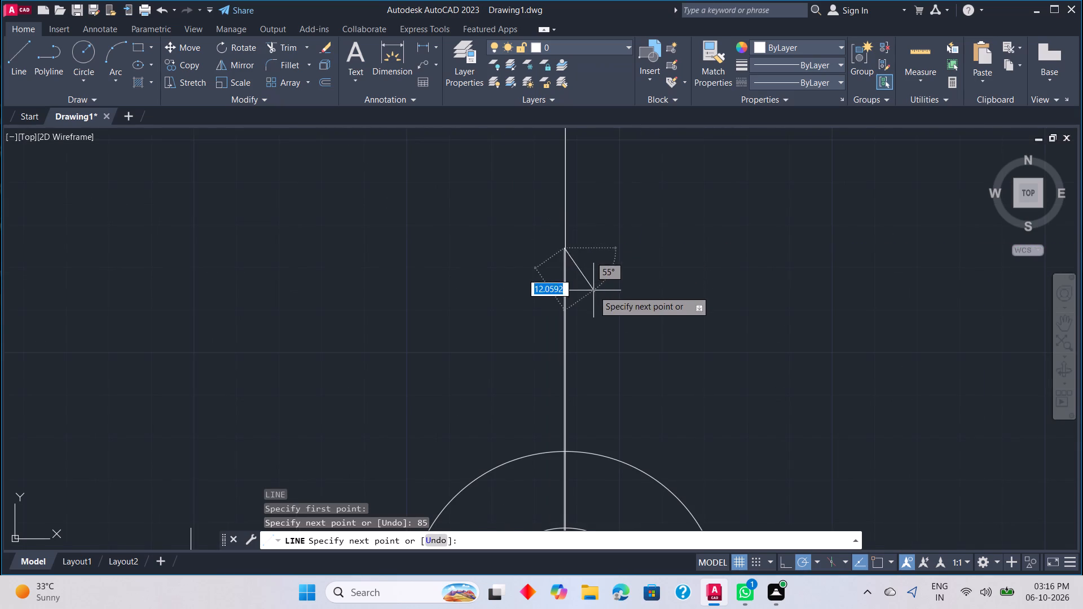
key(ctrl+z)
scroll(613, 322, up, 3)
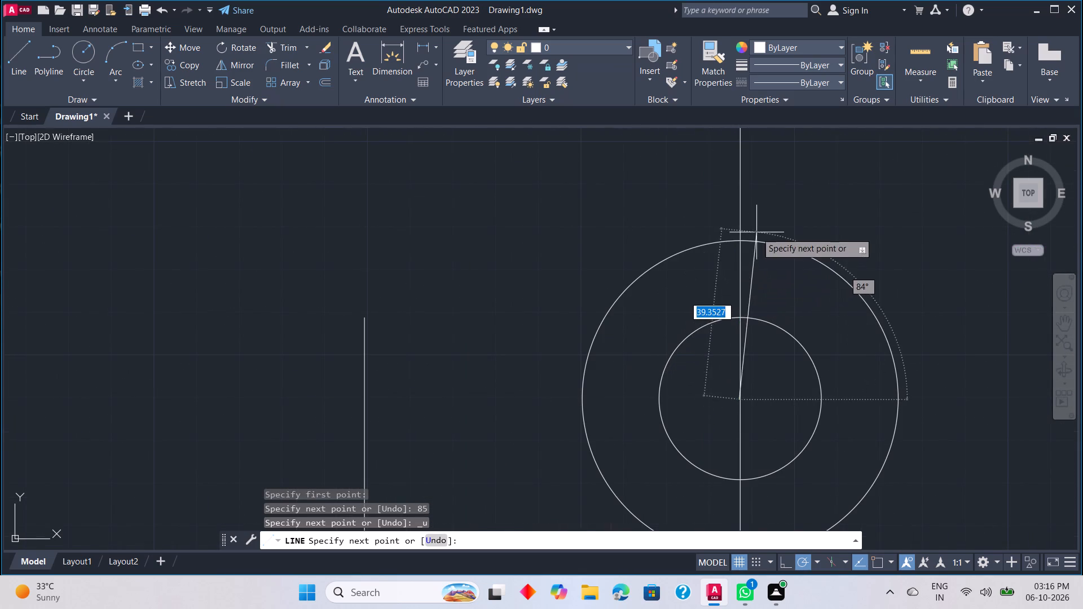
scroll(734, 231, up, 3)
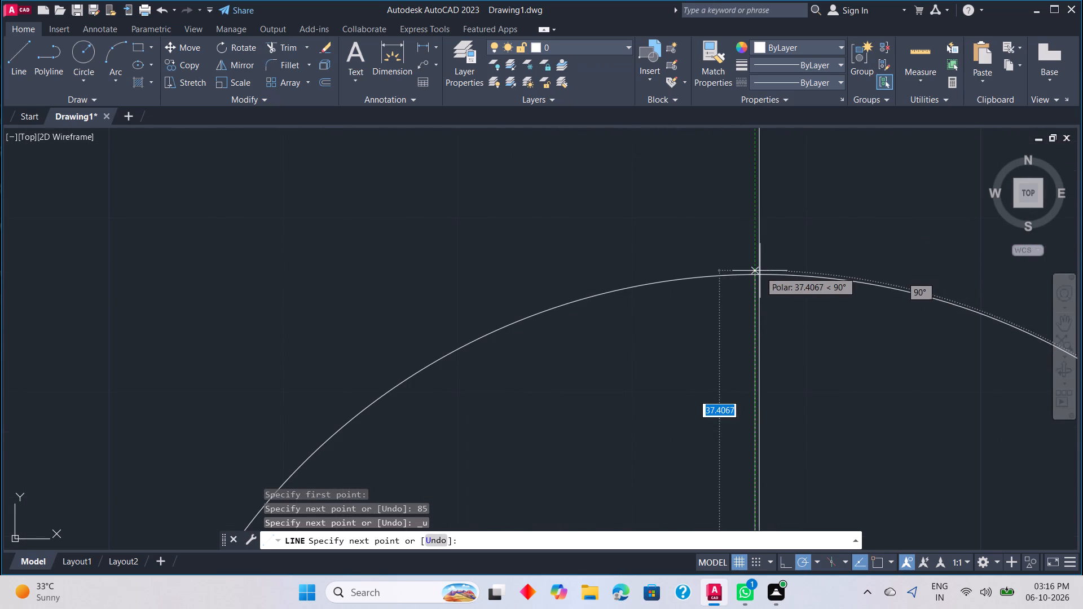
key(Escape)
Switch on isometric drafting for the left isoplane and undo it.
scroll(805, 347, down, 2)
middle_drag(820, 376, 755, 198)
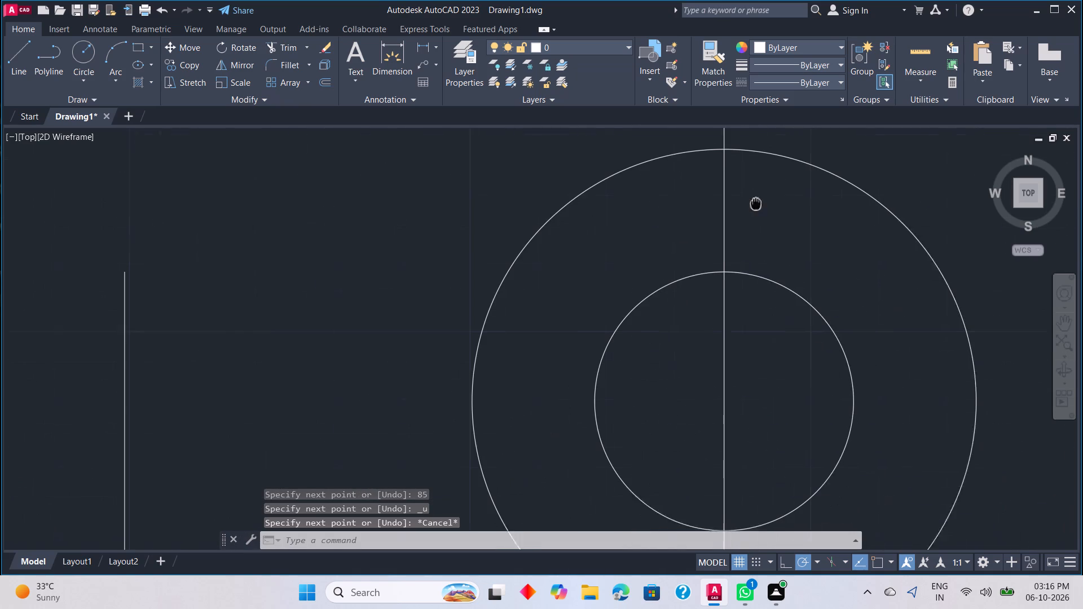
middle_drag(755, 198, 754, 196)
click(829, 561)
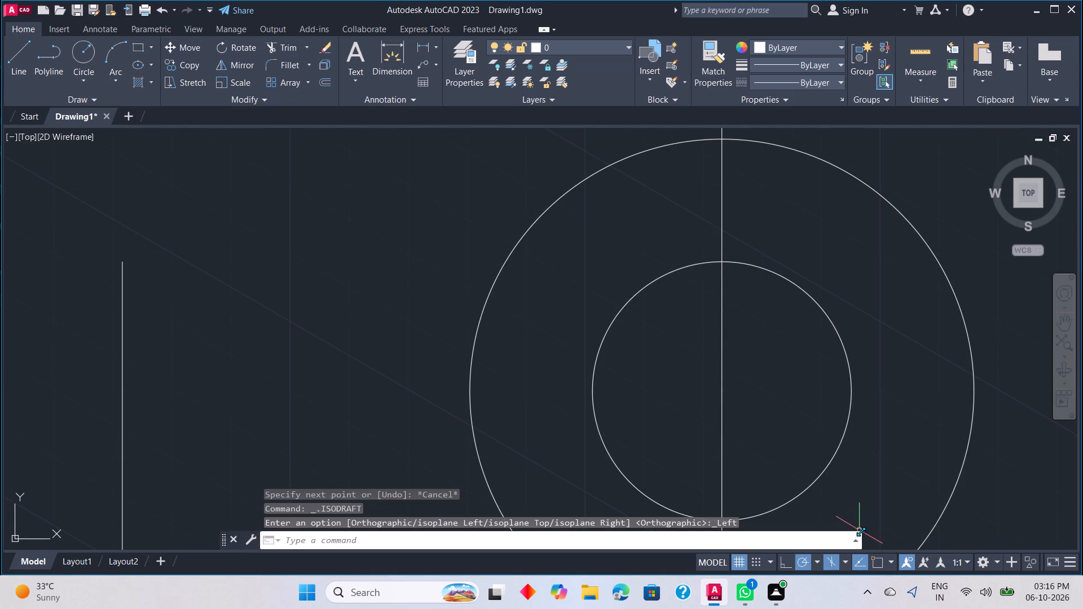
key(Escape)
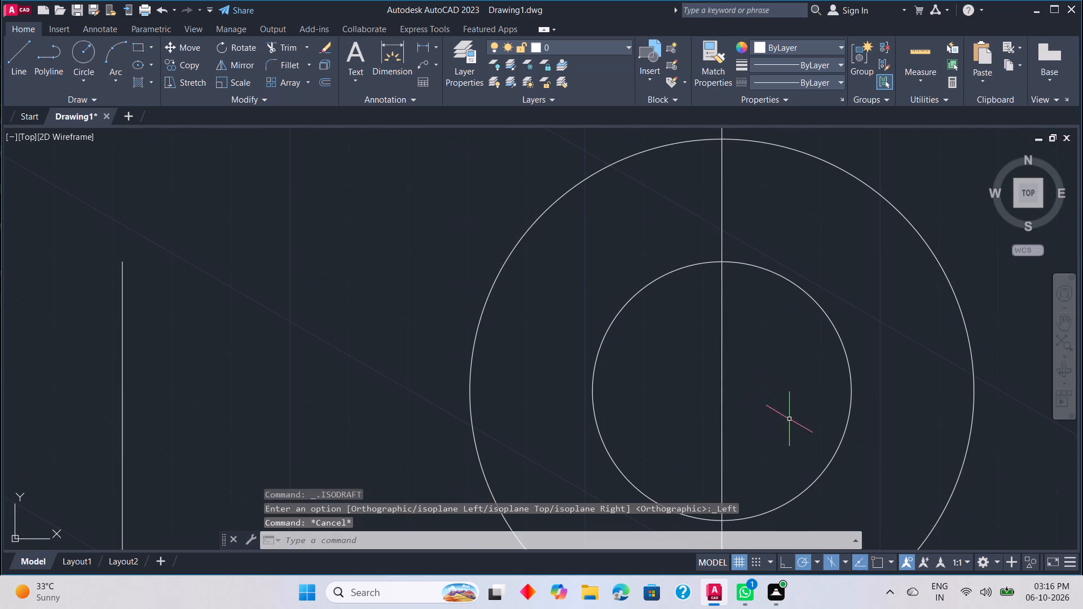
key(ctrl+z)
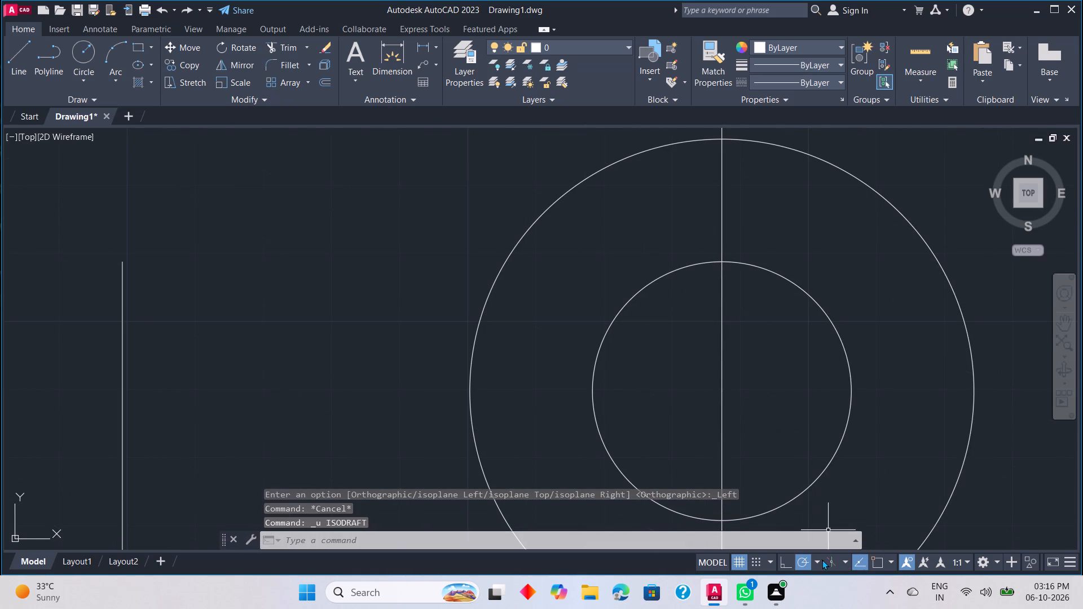
Enable the Nearest object snap mode.
click(892, 557)
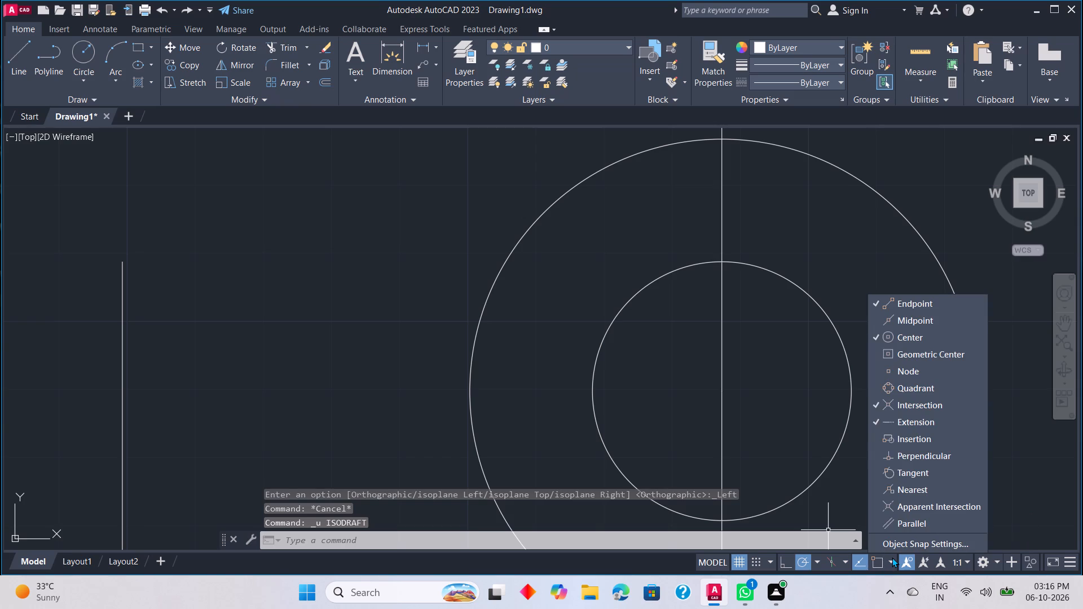
click(899, 486)
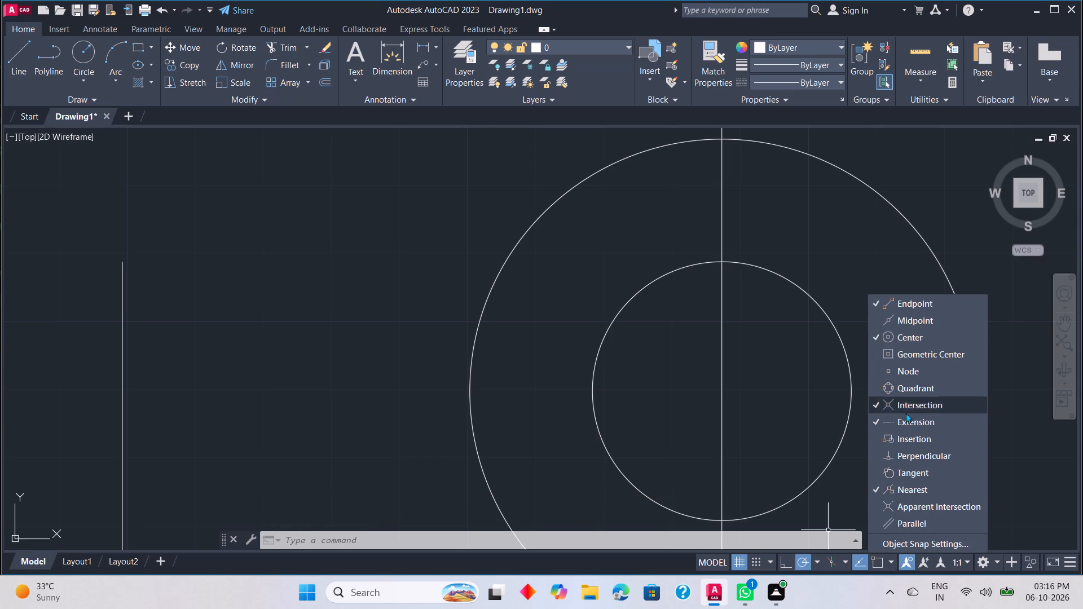
Enable the Parallel object snap mode, leaving Perpendicular off.
click(905, 520)
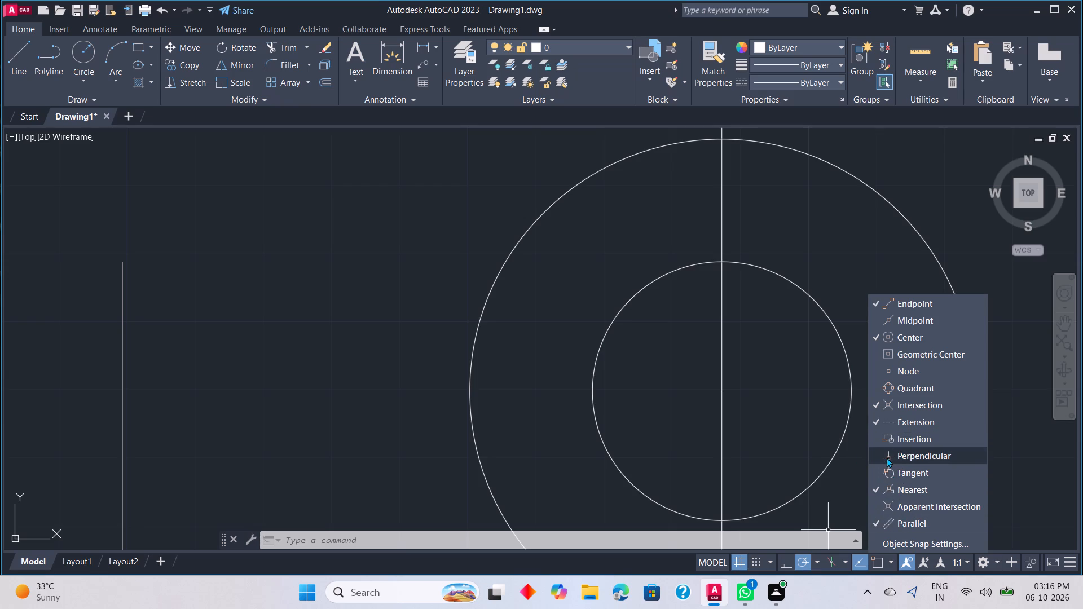
click(886, 458)
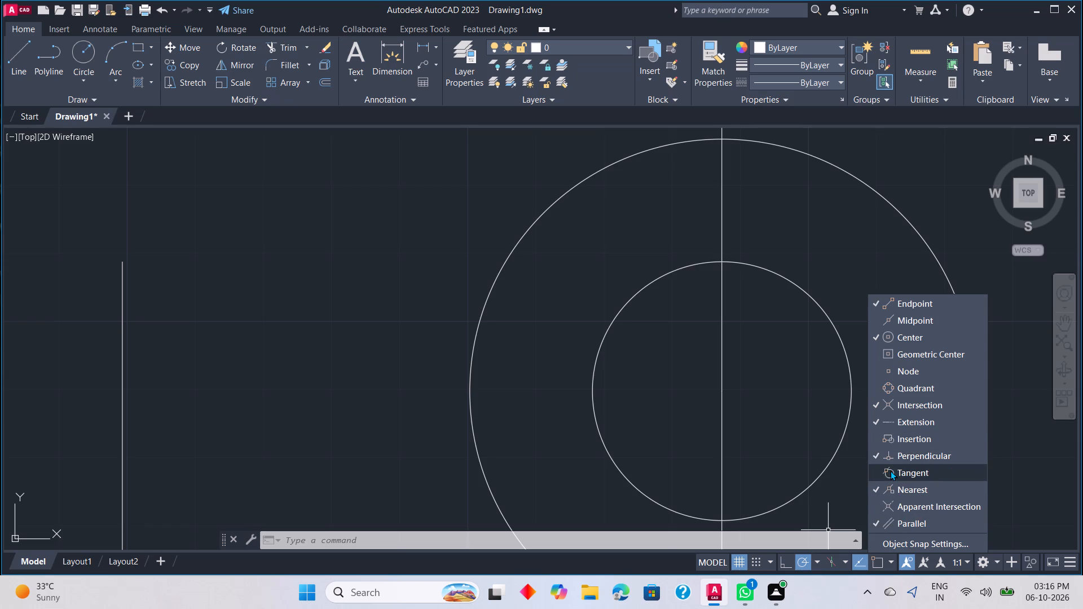
click(882, 453)
click(834, 471)
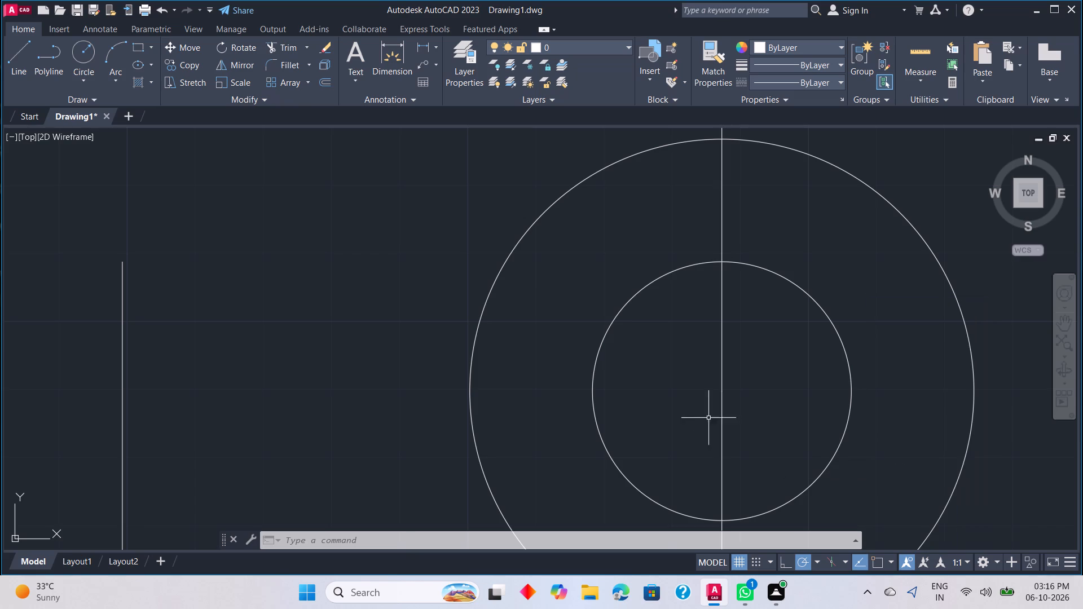
Start a line, turning object snap tracking off and object snap on.
key(l)
key(space)
scroll(723, 385, down, 3)
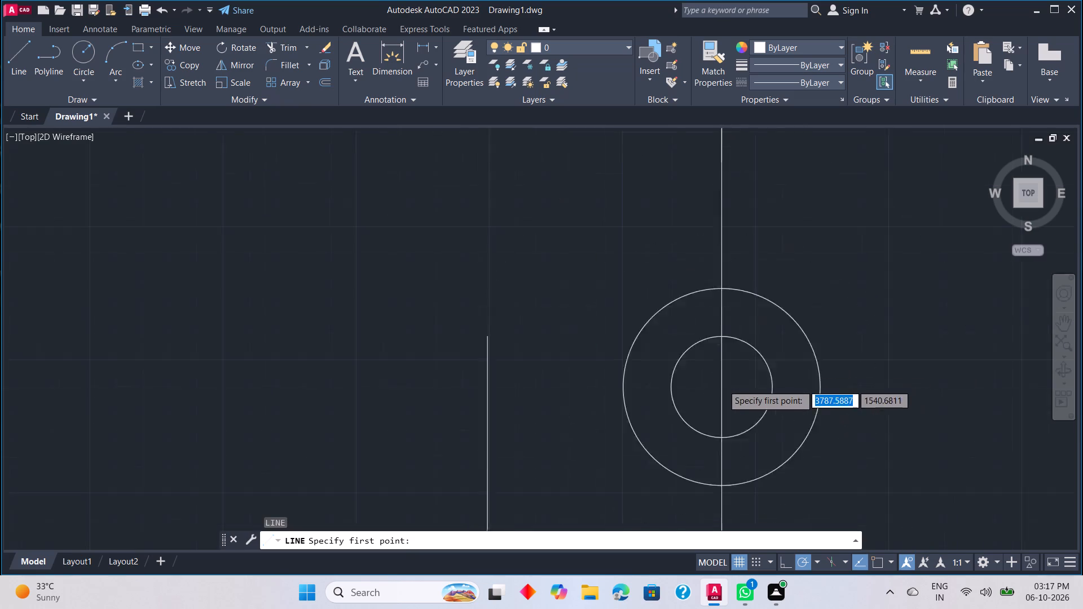
scroll(723, 385, down, 2)
scroll(725, 384, up, 3)
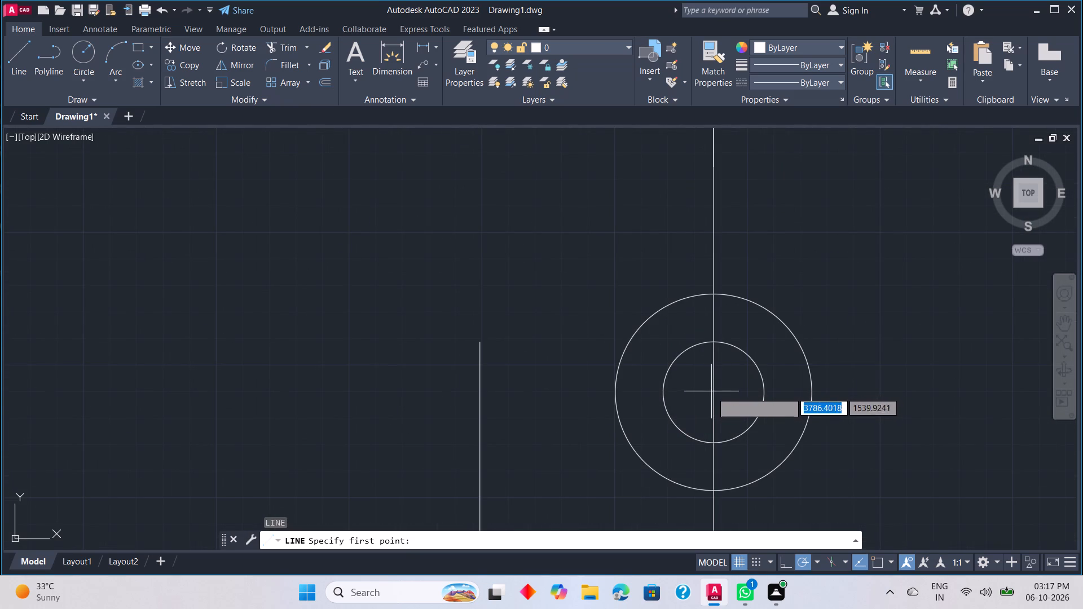
click(859, 564)
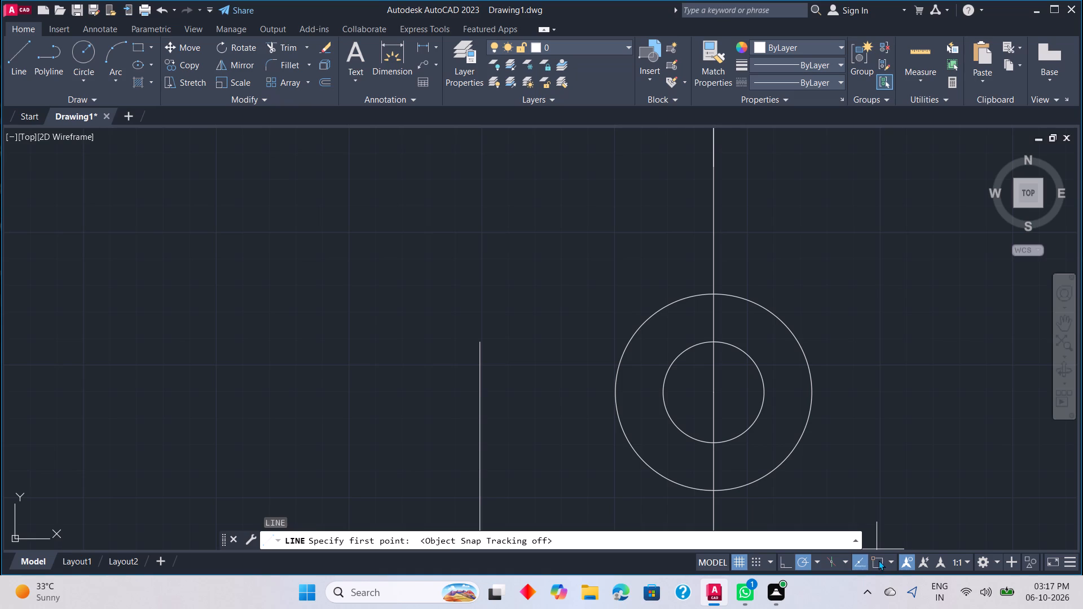
click(878, 559)
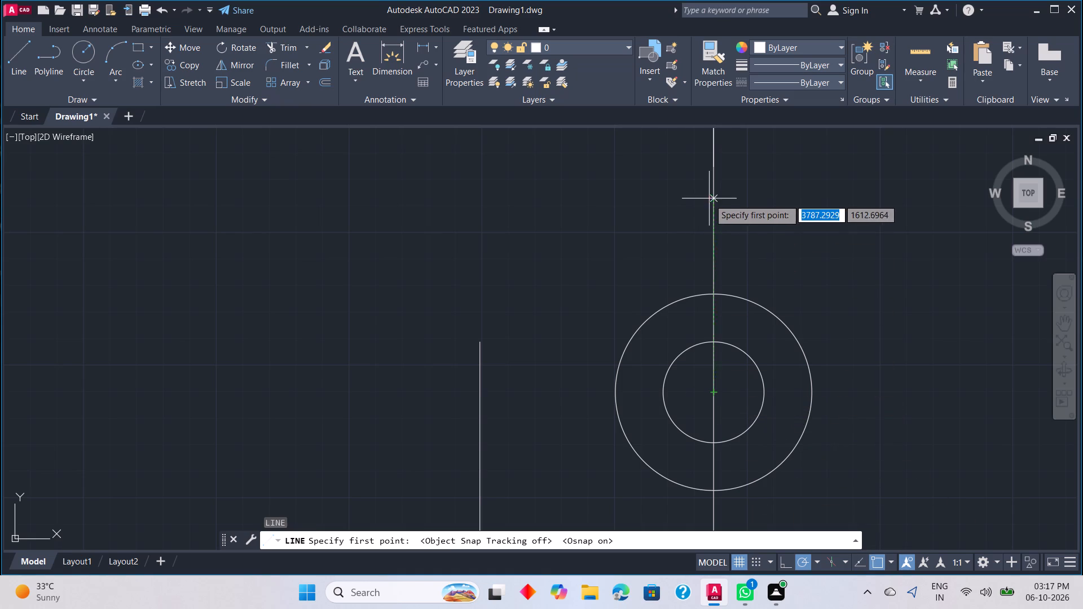
Place a line point on the vertical line 85 units above the concentric circles' centre and end the Line command.
scroll(737, 268, down, 3)
middle_drag(742, 252, 759, 347)
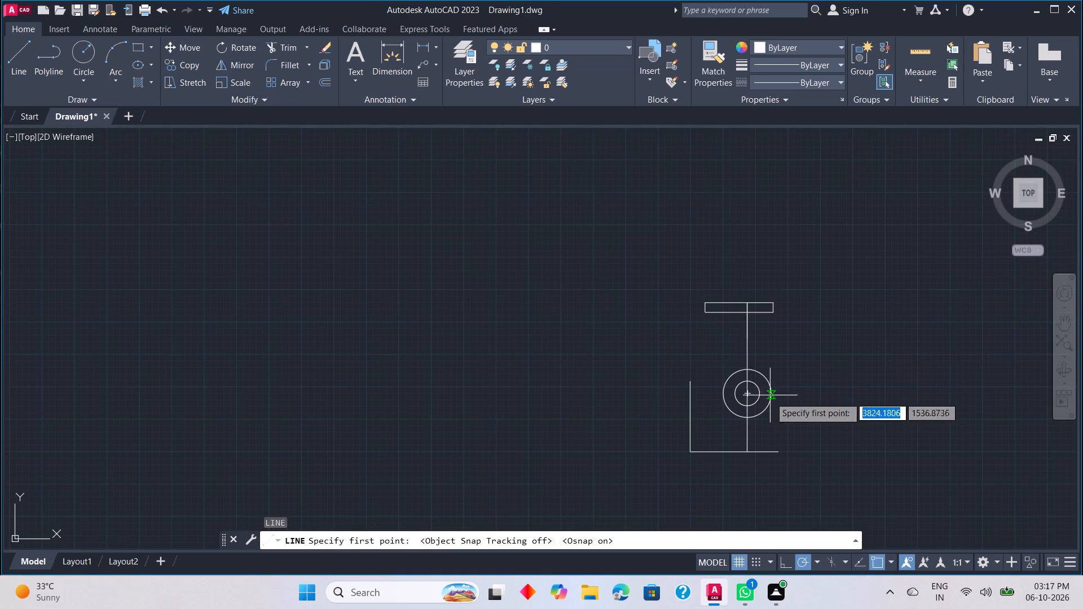
scroll(751, 337, up, 2)
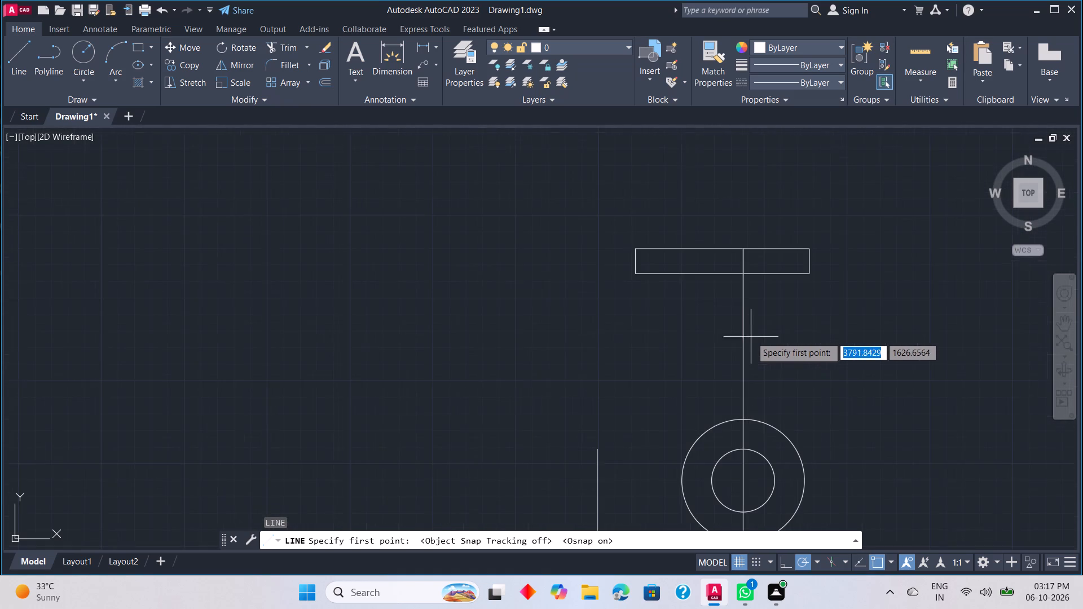
scroll(755, 364, down, 1)
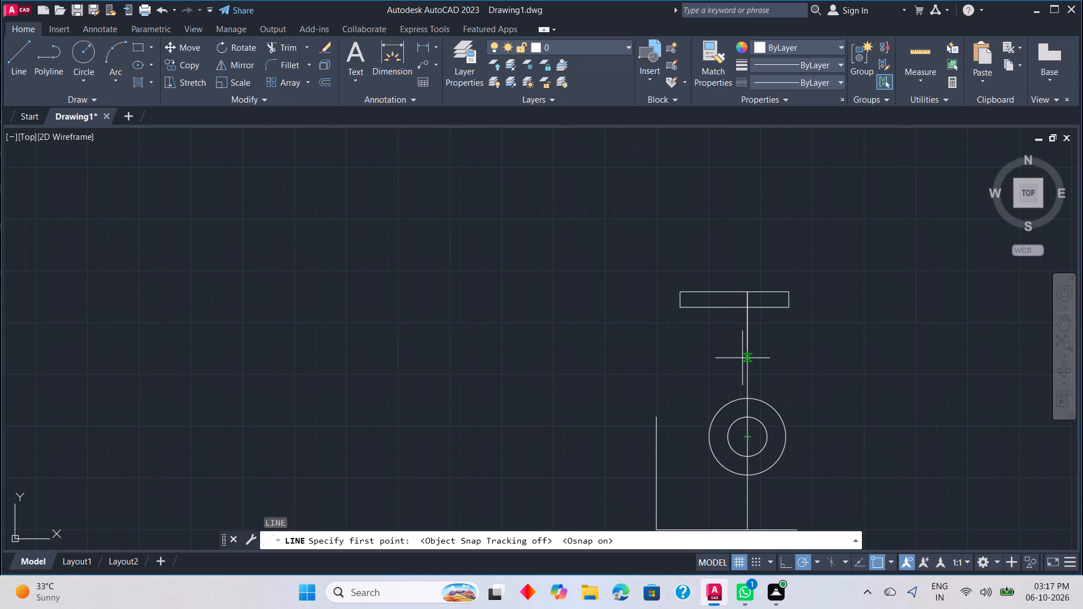
text(85)
key(Return)
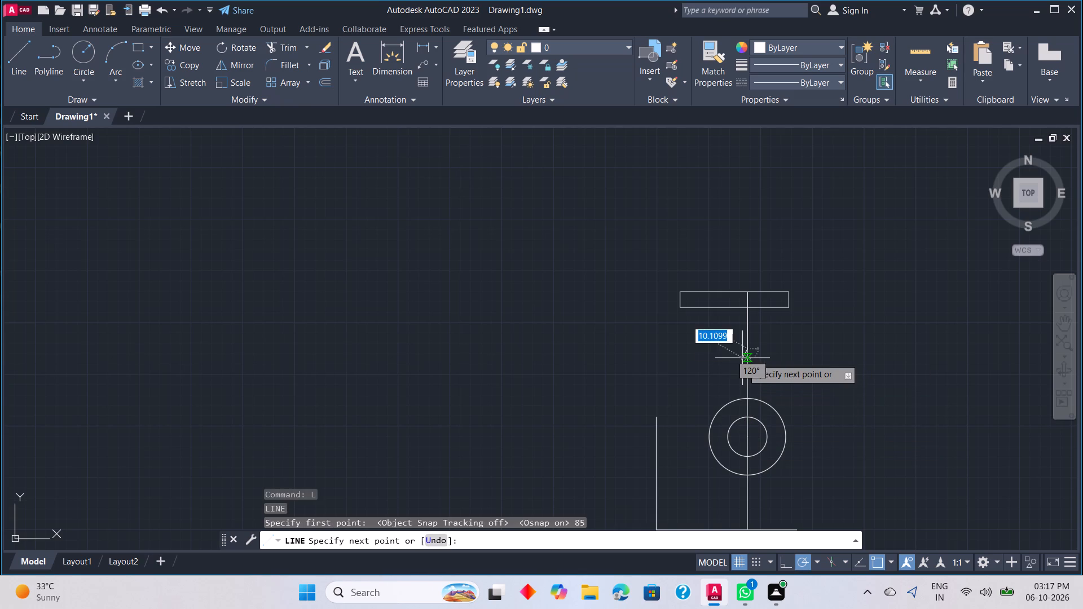
scroll(766, 349, up, 3)
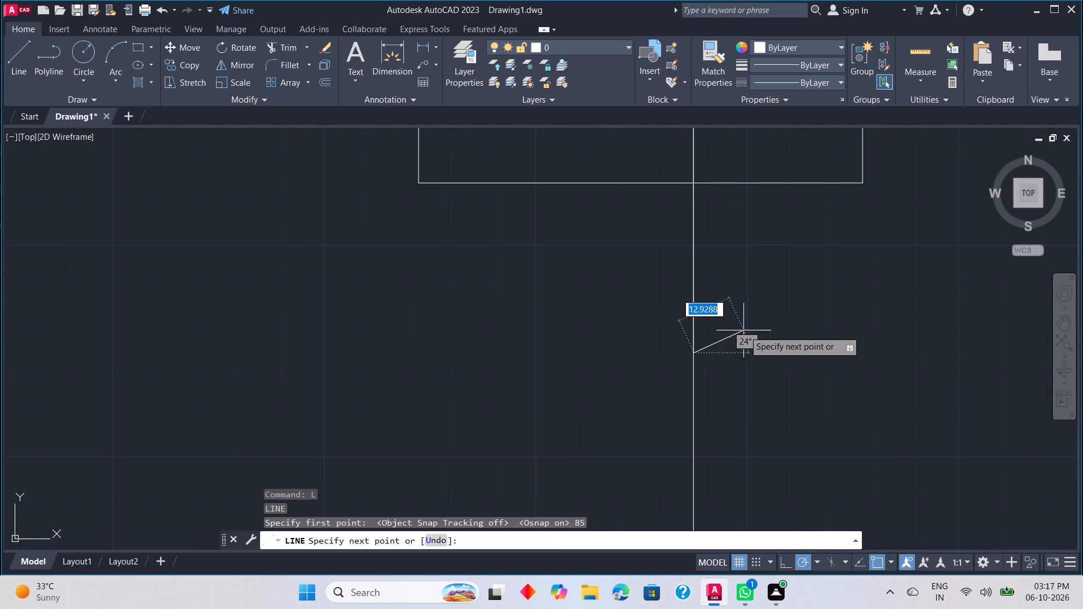
click(695, 350)
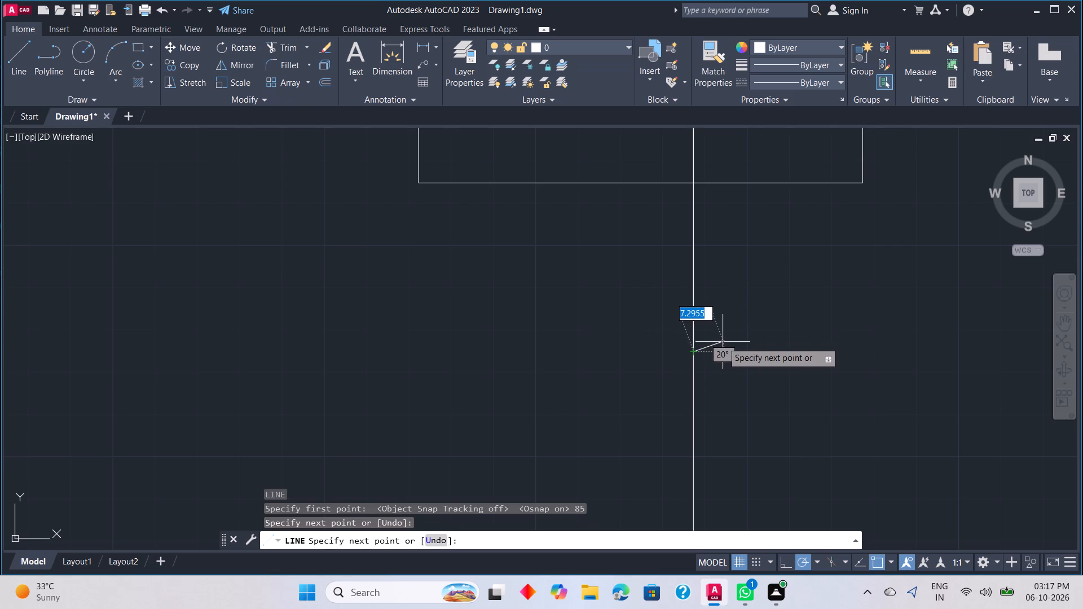
key(Escape)
Draw a diameter-48 circle centred on the point 85 units above the concentric circles' centre.
text(c)
key(space)
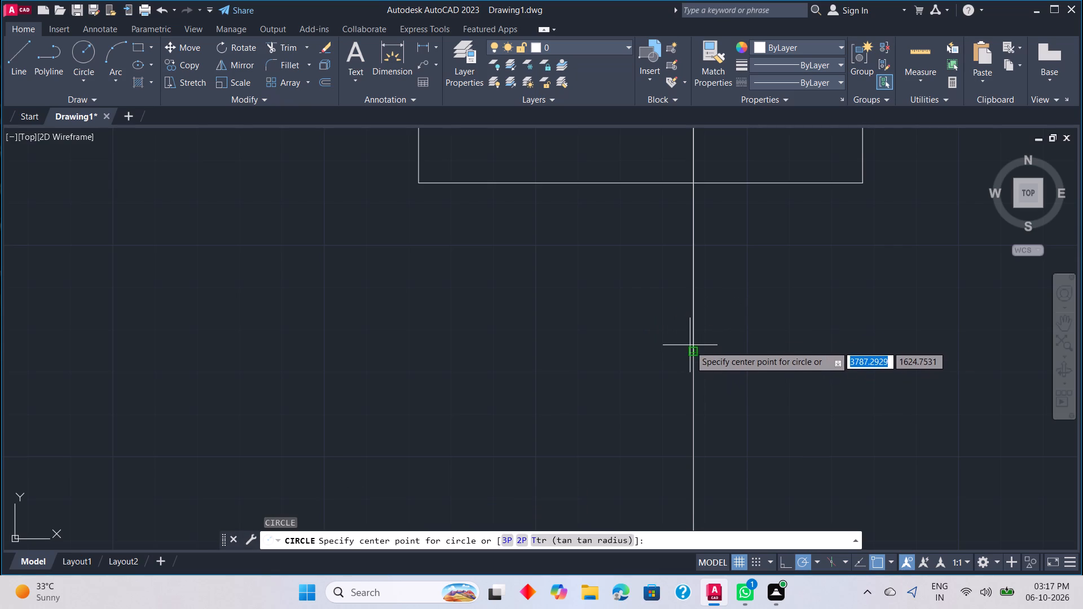
click(694, 354)
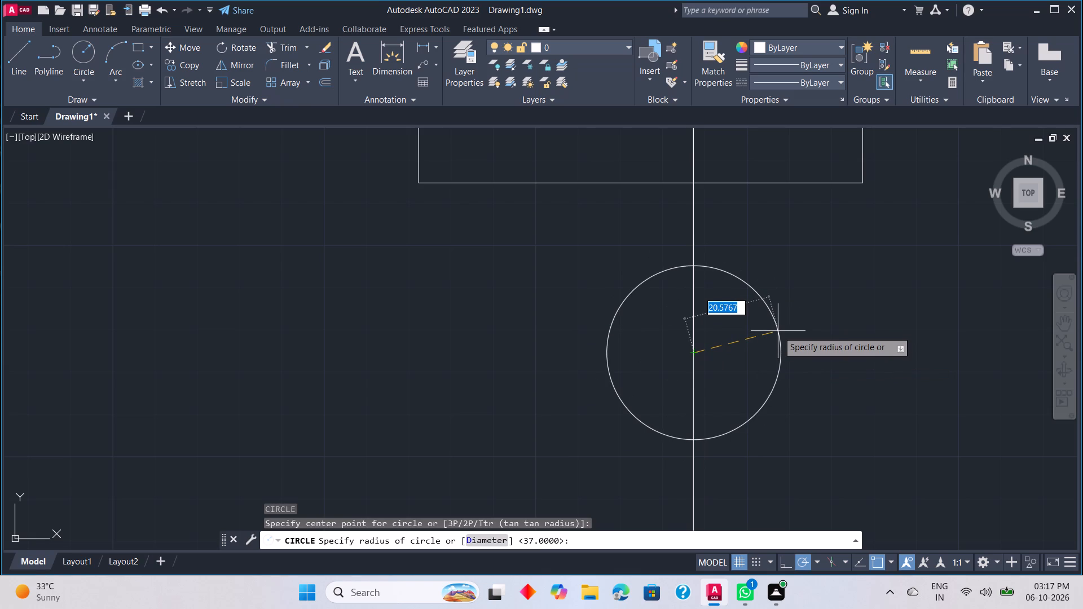
click(477, 539)
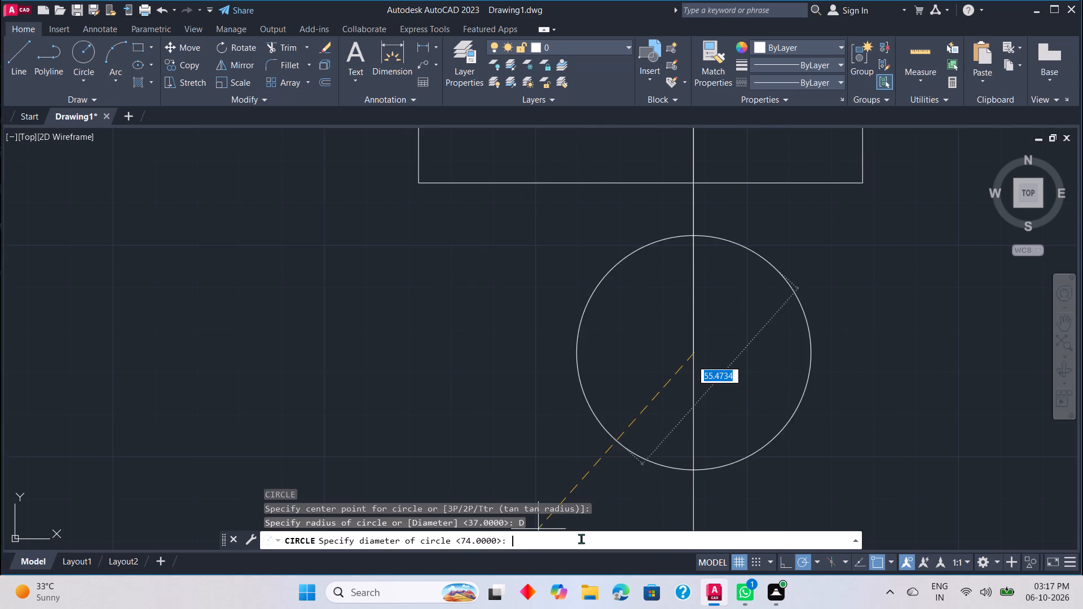
click(570, 536)
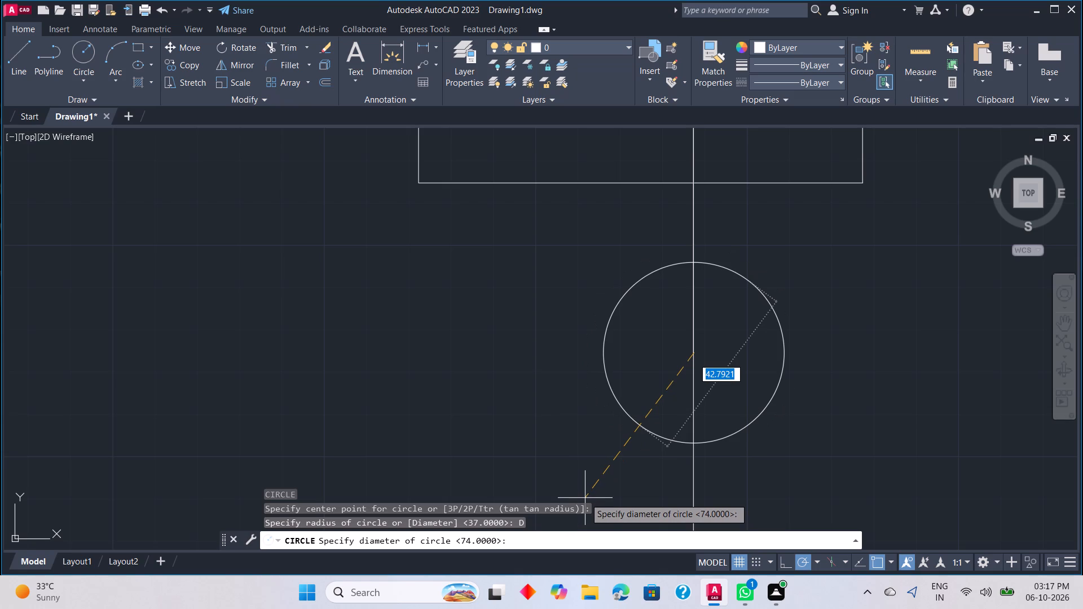
text(48)
key(Return)
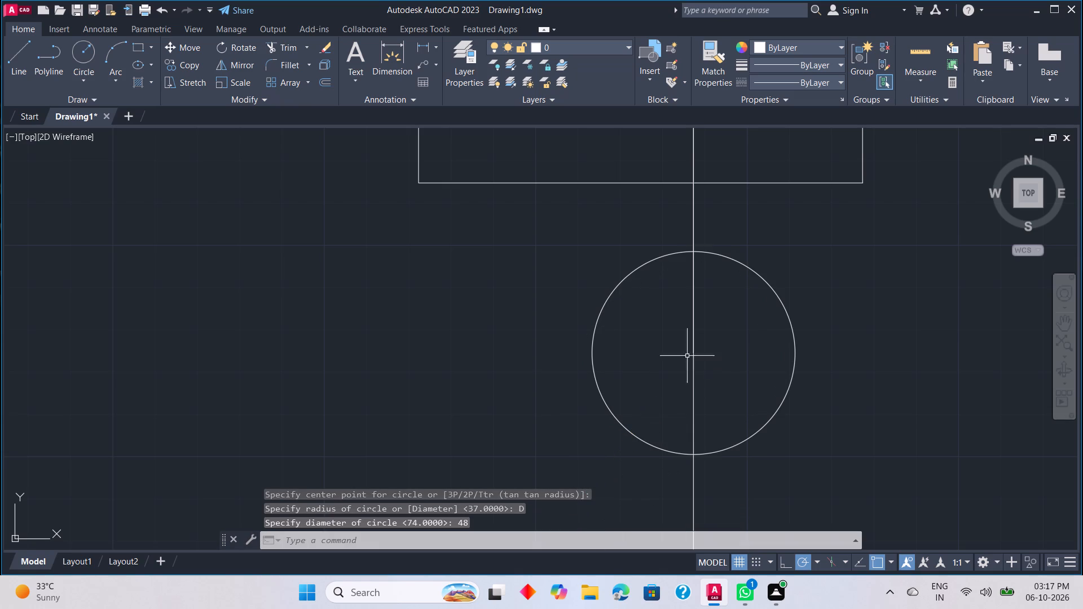
Draw a diameter-20 circle concentric with the diameter-48 circle.
scroll(712, 334, down, 1)
scroll(712, 335, up, 6)
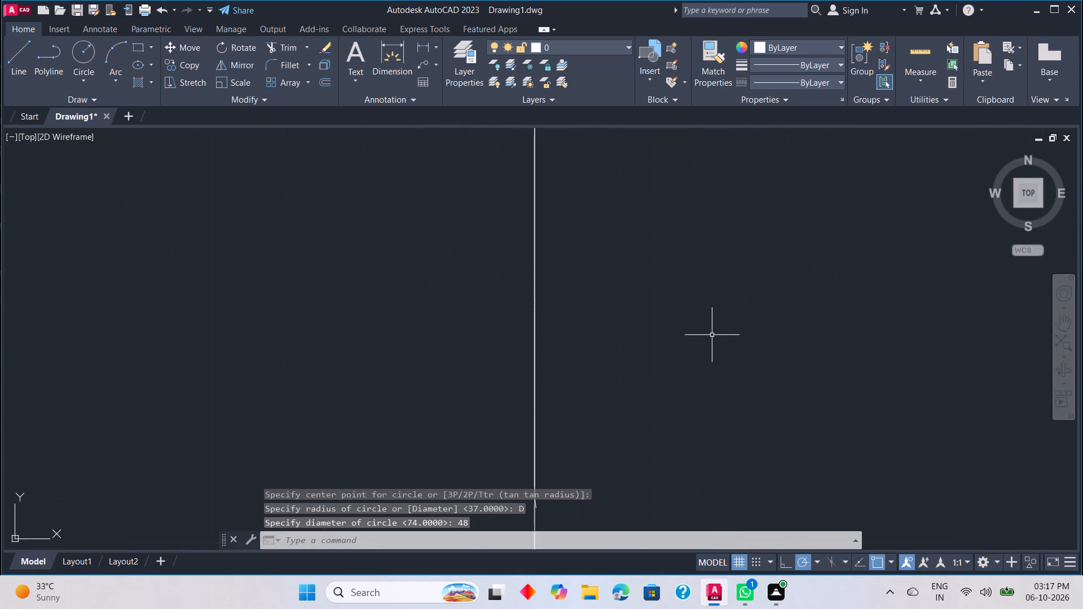
scroll(712, 335, up, 1)
scroll(636, 361, up, 2)
scroll(633, 359, down, 10)
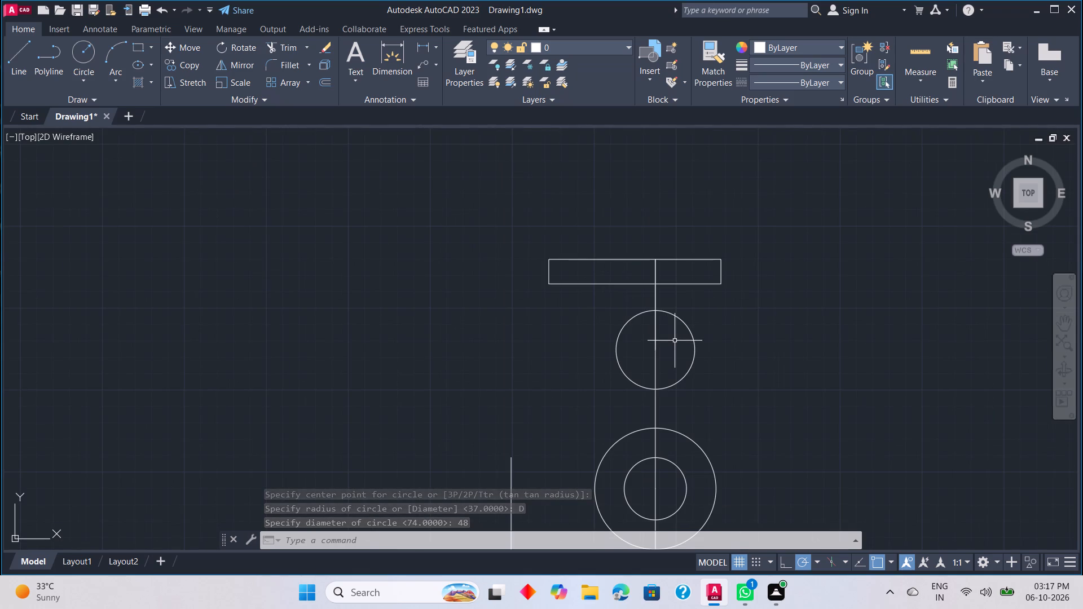
text(c)
key(space)
scroll(640, 355, up, 1)
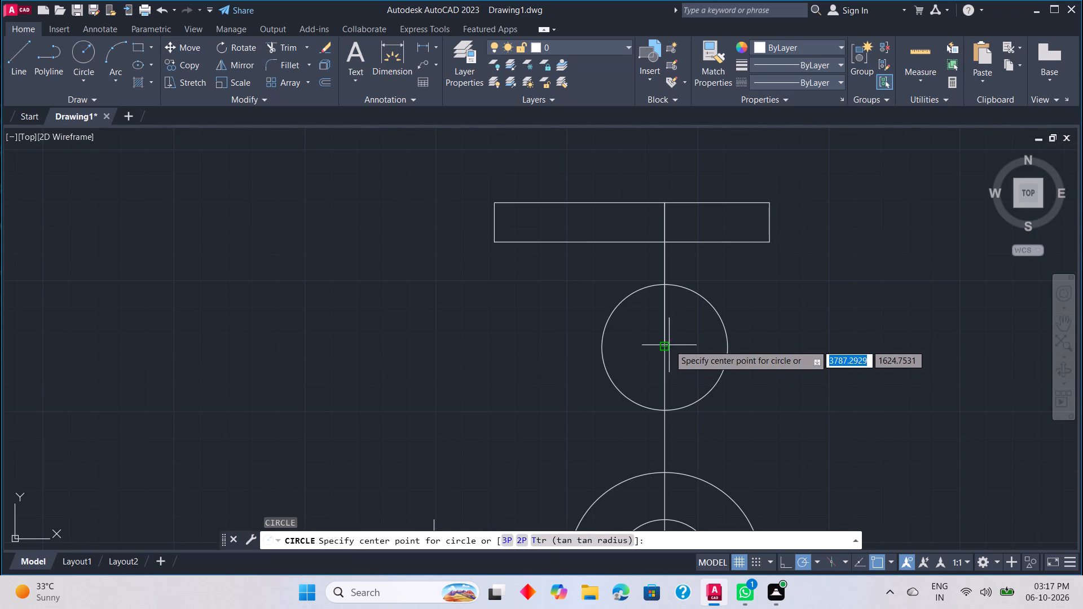
click(667, 347)
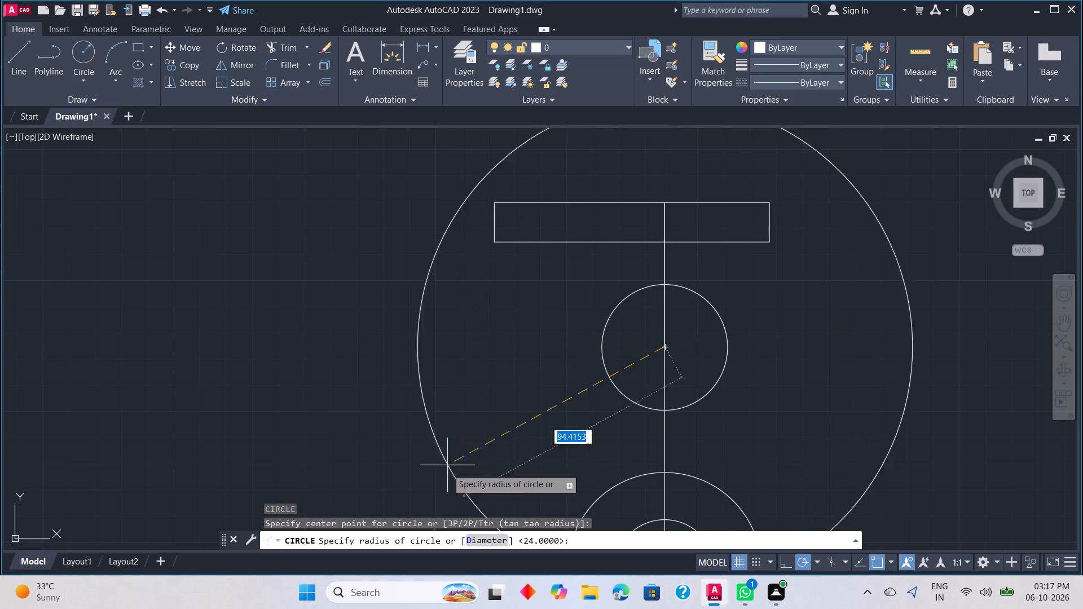
click(478, 537)
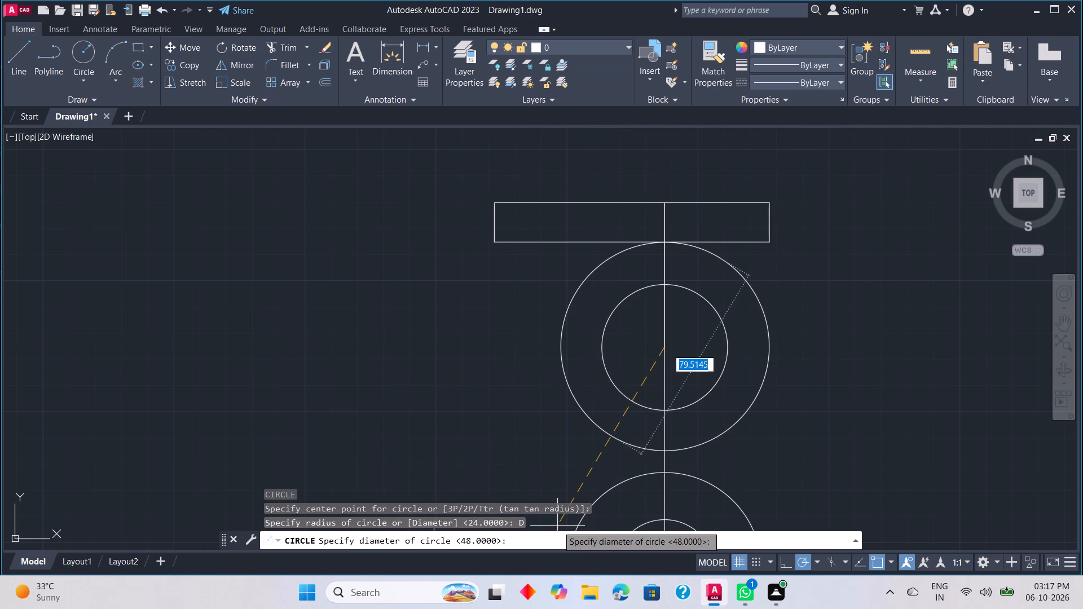
text(20)
key(Return)
From the right end of the bottom edge, draw a 15-unit line upward and a 121-unit line leftward.
scroll(587, 542, down, 2)
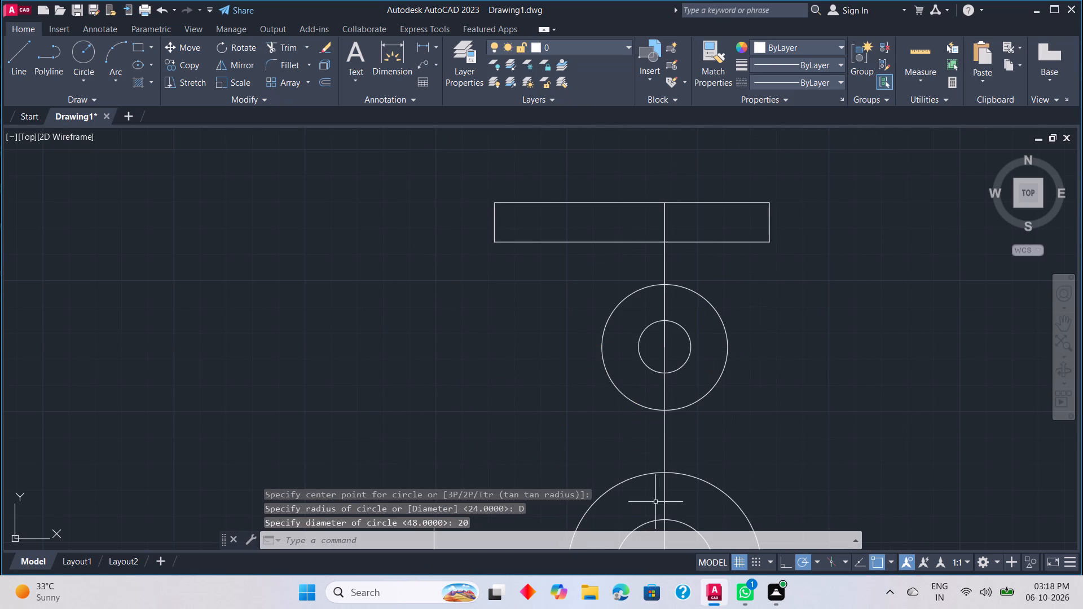
scroll(662, 405, down, 3)
scroll(700, 398, up, 2)
middle_drag(701, 413, 741, 343)
scroll(762, 337, down, 2)
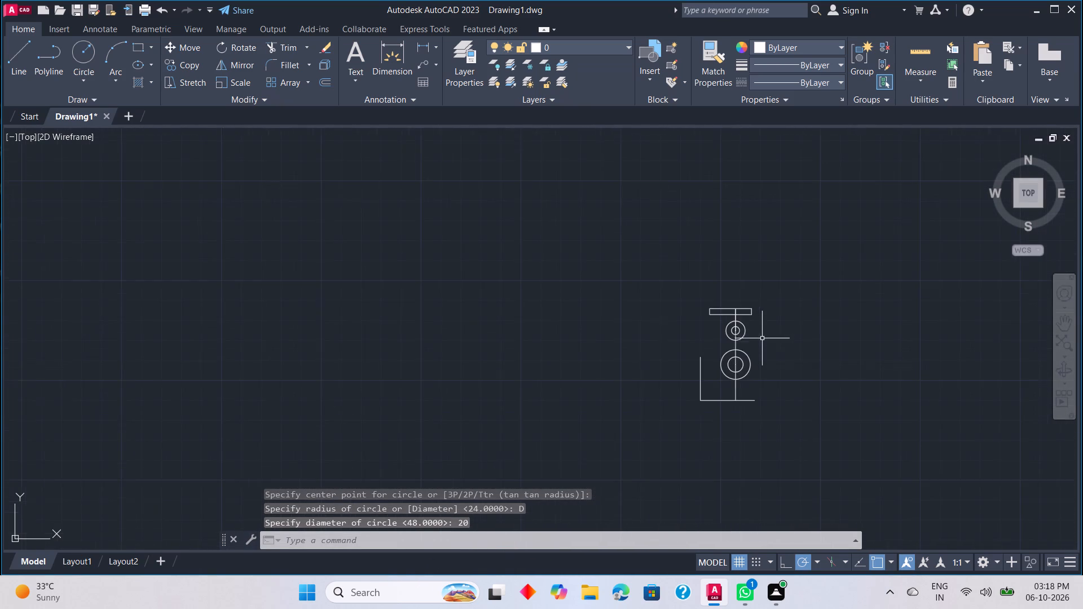
scroll(762, 338, down, 1)
scroll(776, 368, up, 3)
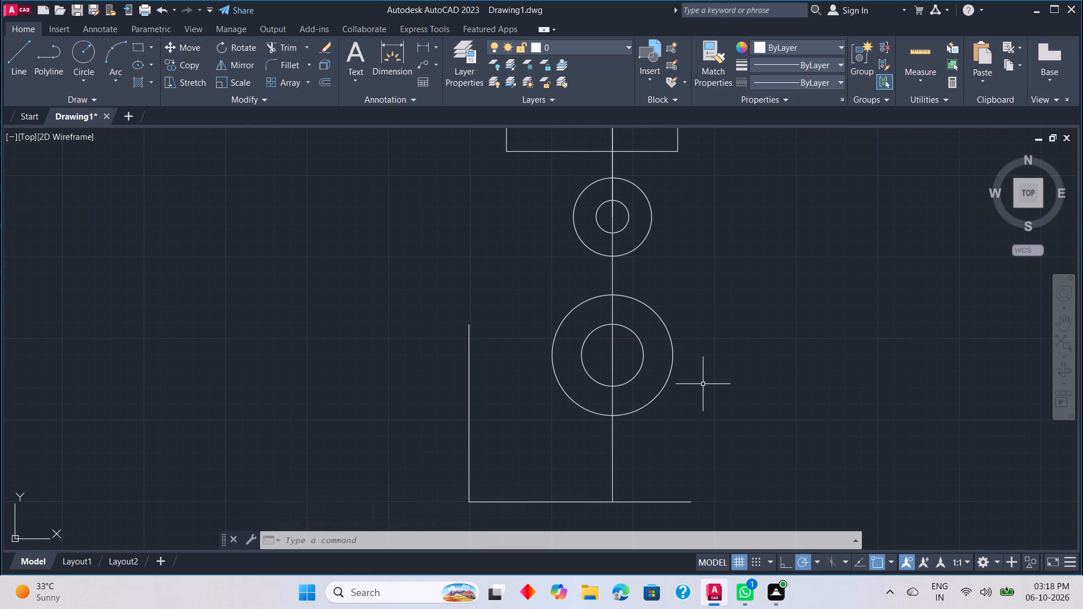
scroll(702, 385, down, 1)
middle_drag(703, 372, 717, 392)
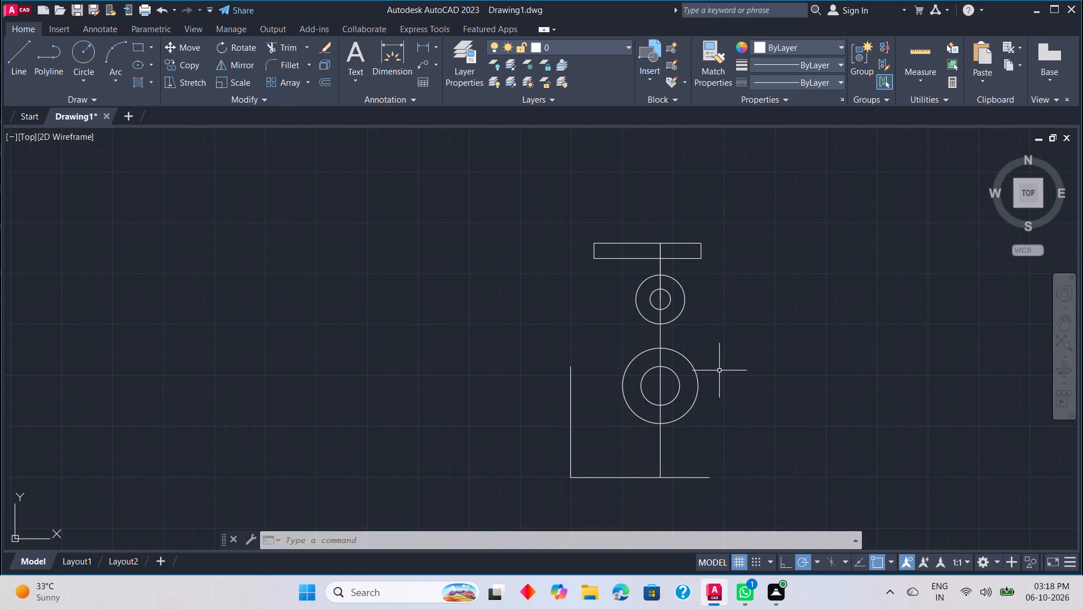
text(l)
key(space)
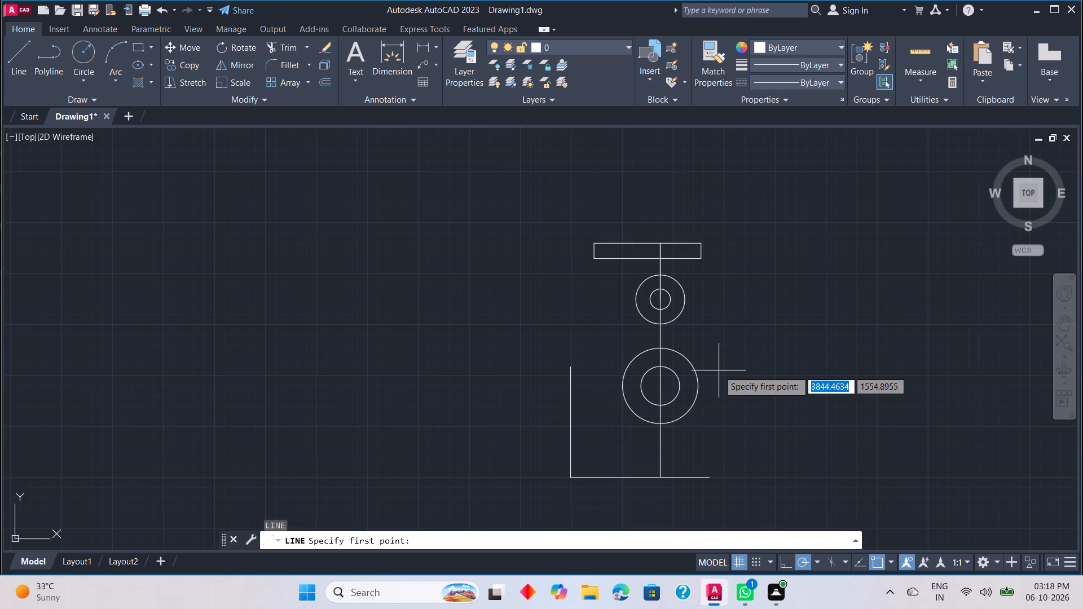
click(706, 476)
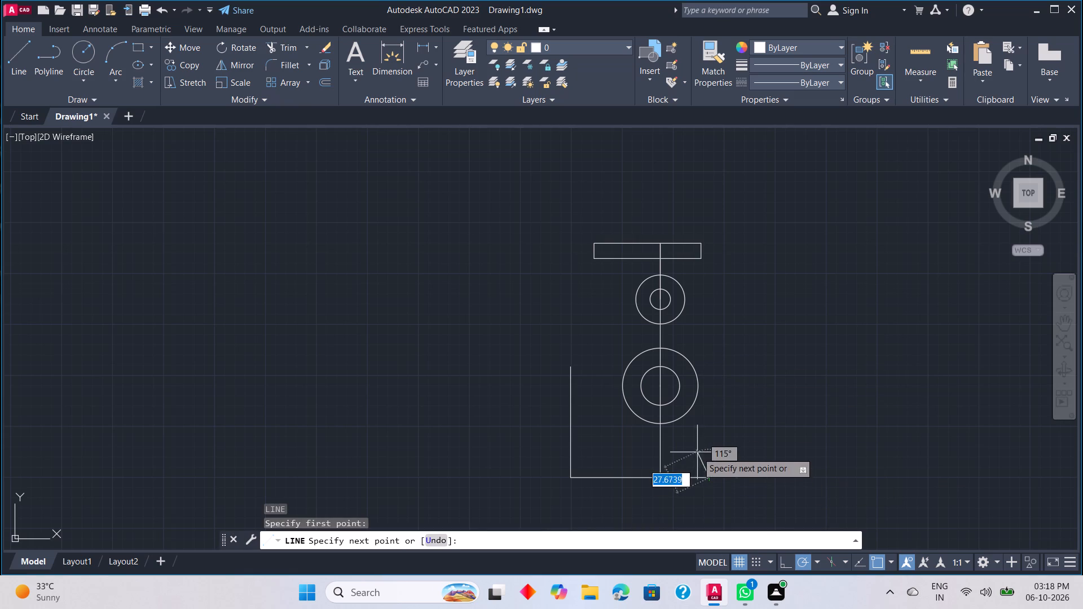
text(15)
key(Return)
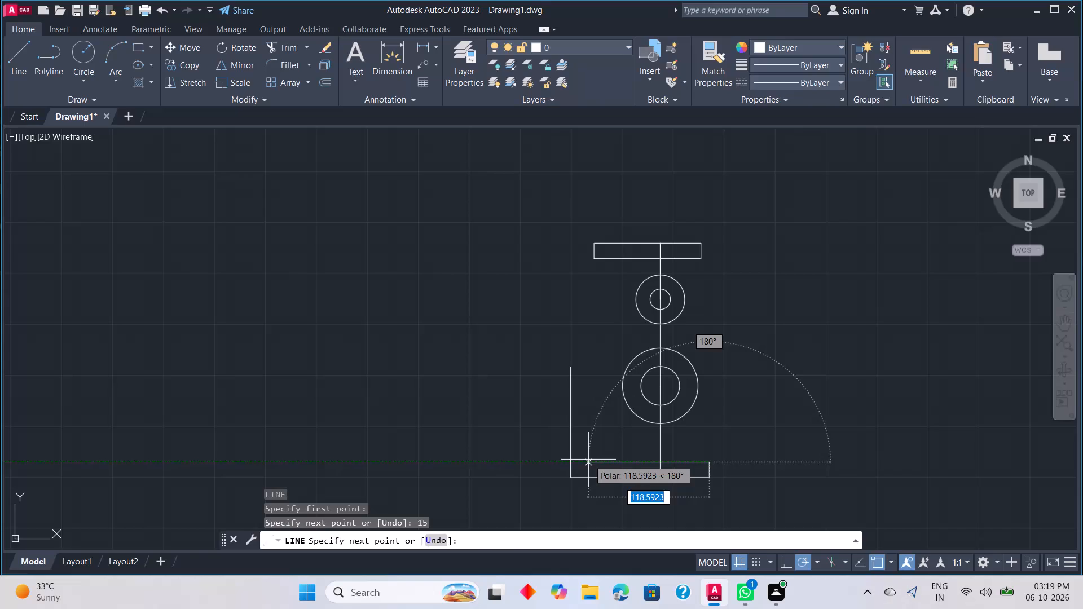
text(121)
key(Return)
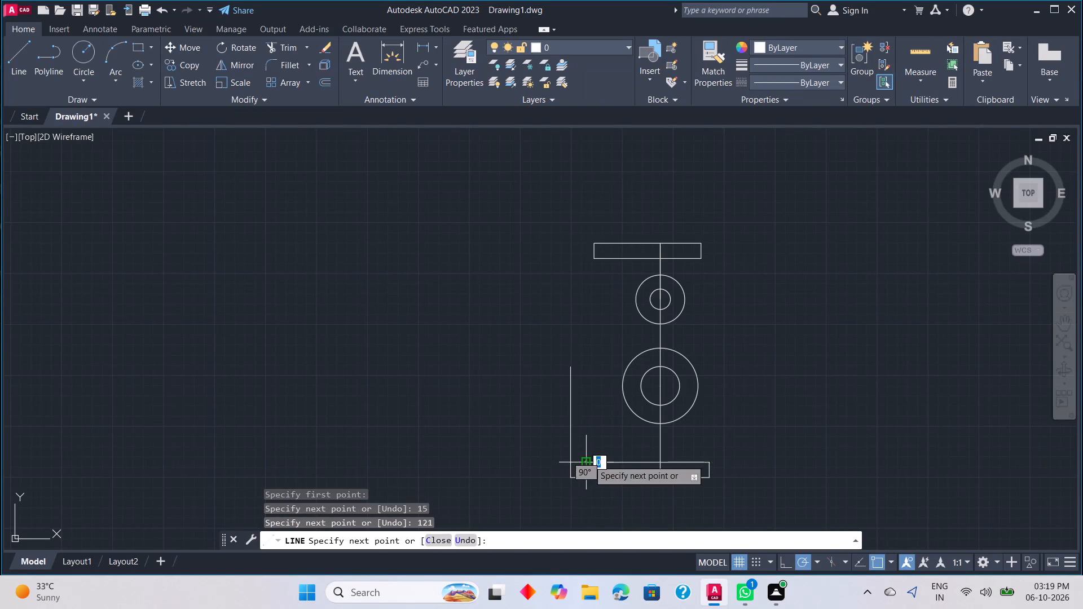
Continue the inner line up level with the left edge's top, join it across to that endpoint and end the line.
click(584, 367)
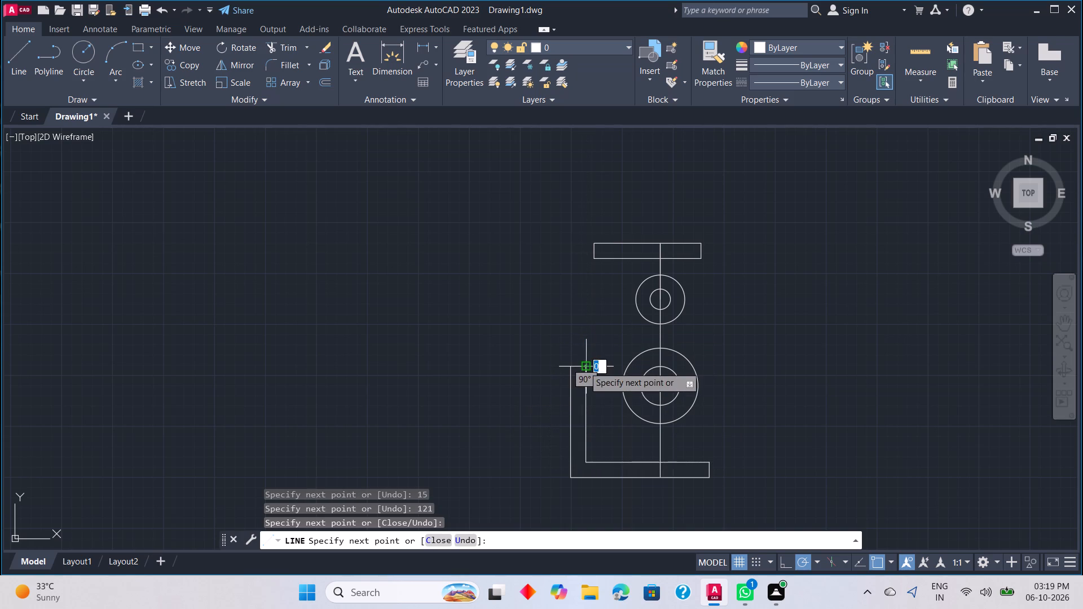
click(574, 368)
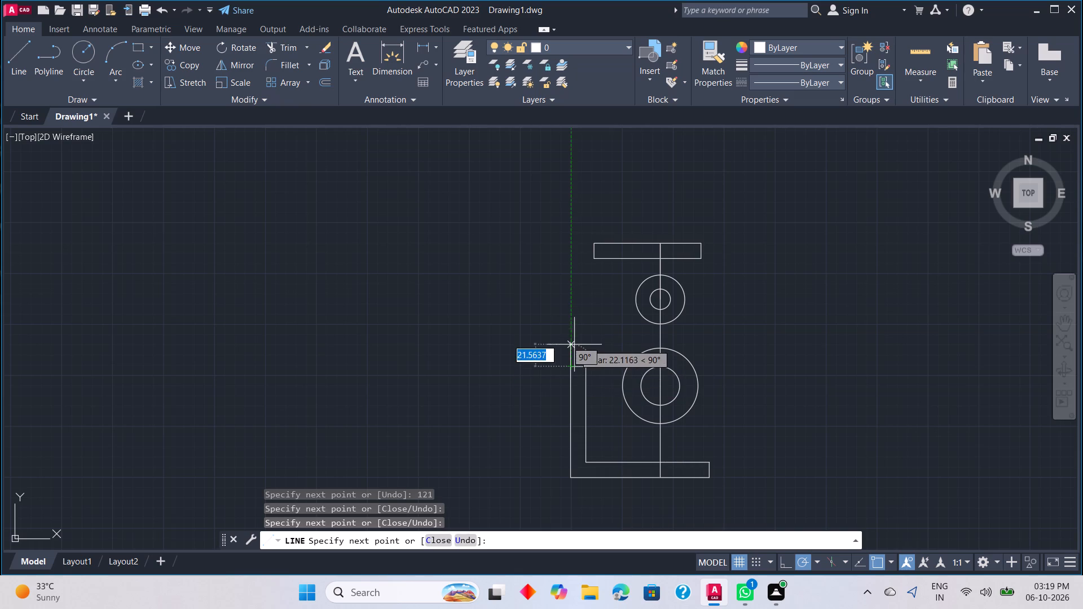
key(Escape)
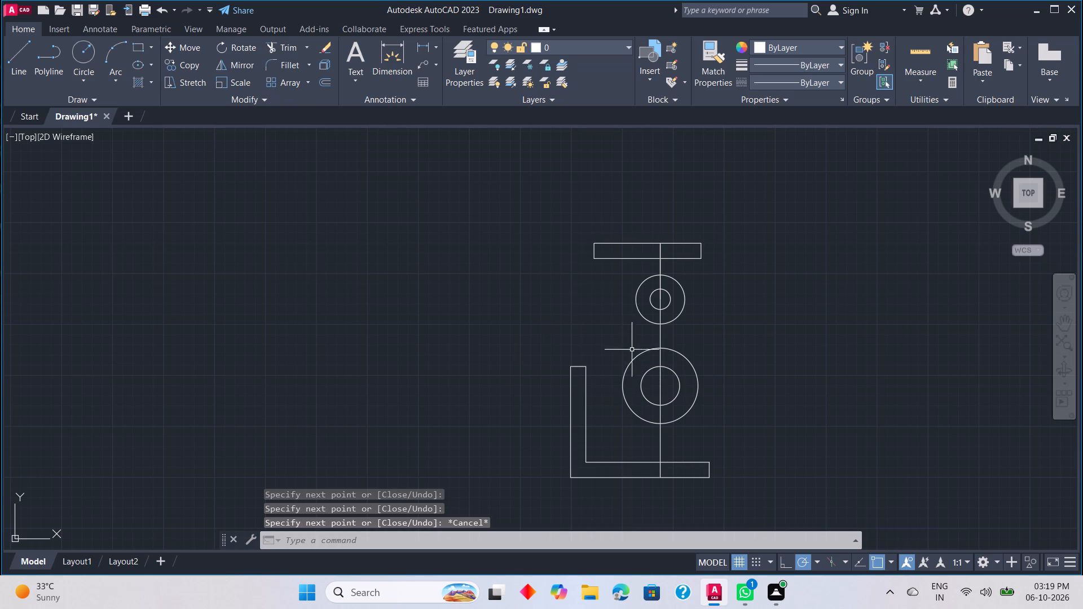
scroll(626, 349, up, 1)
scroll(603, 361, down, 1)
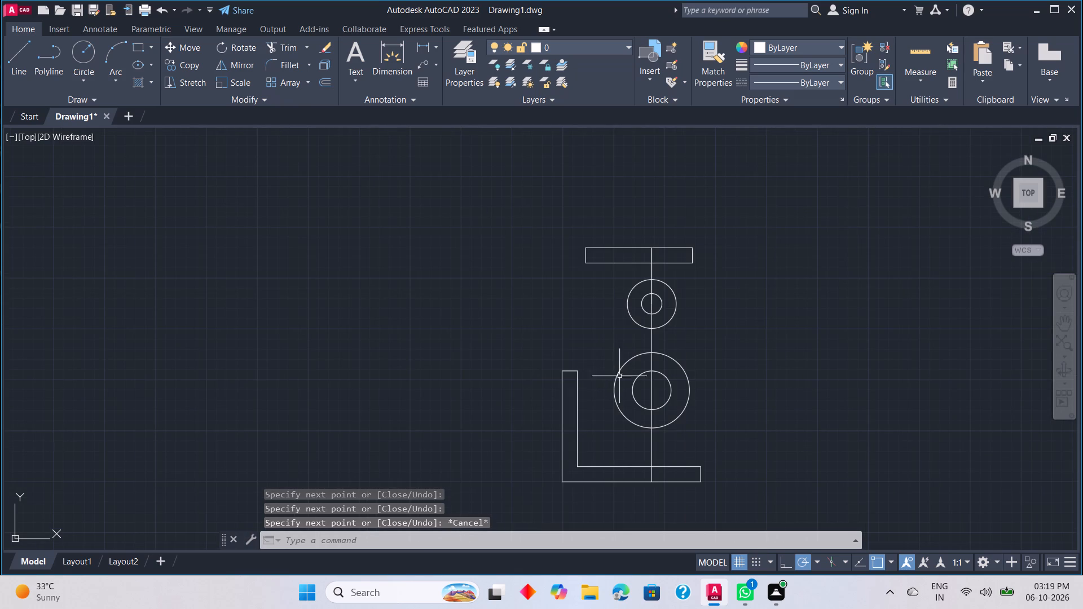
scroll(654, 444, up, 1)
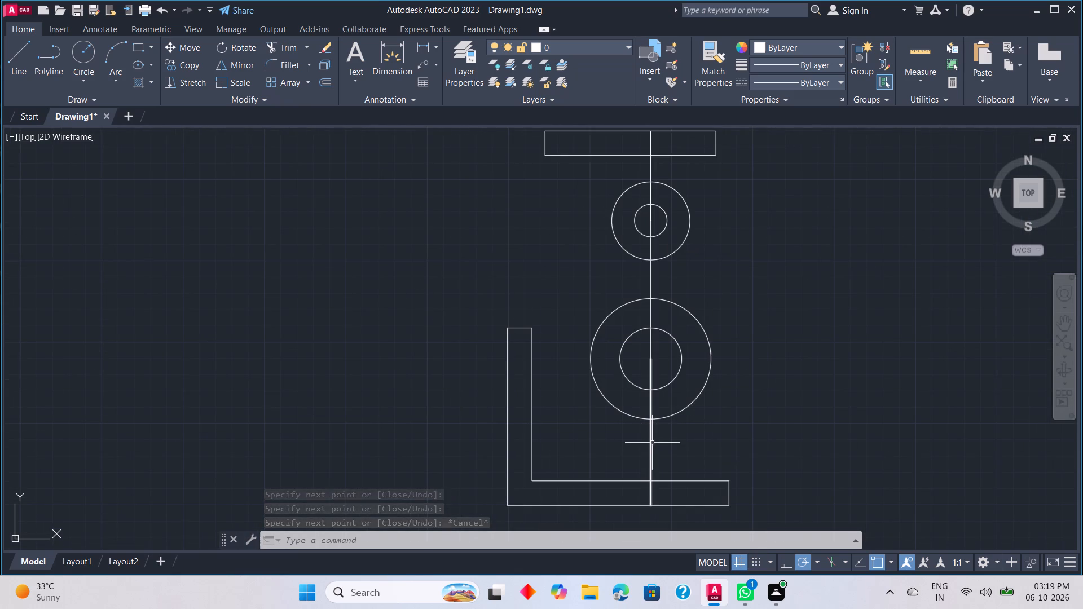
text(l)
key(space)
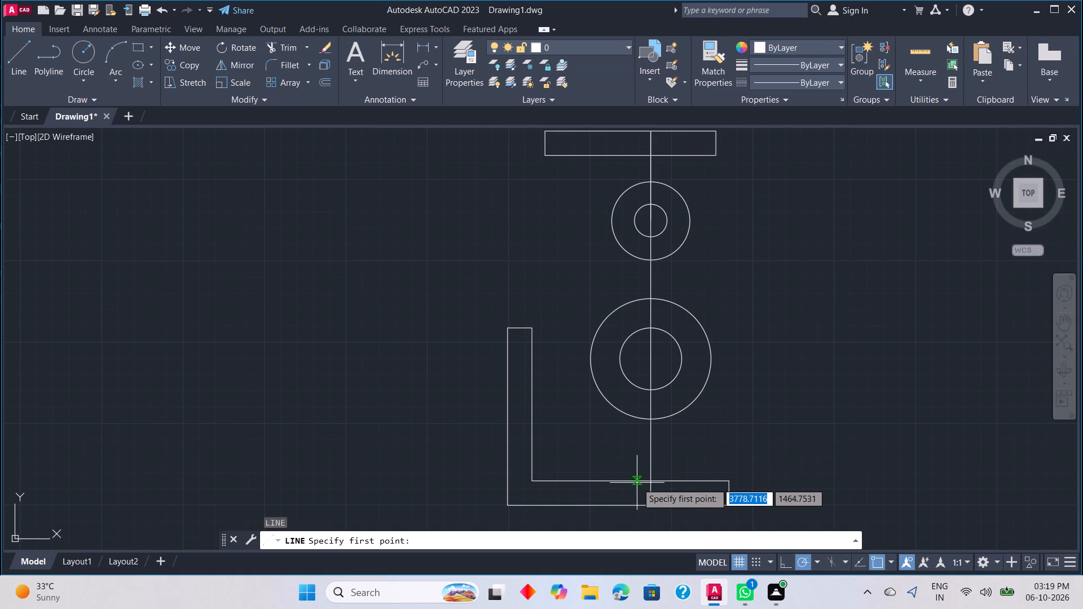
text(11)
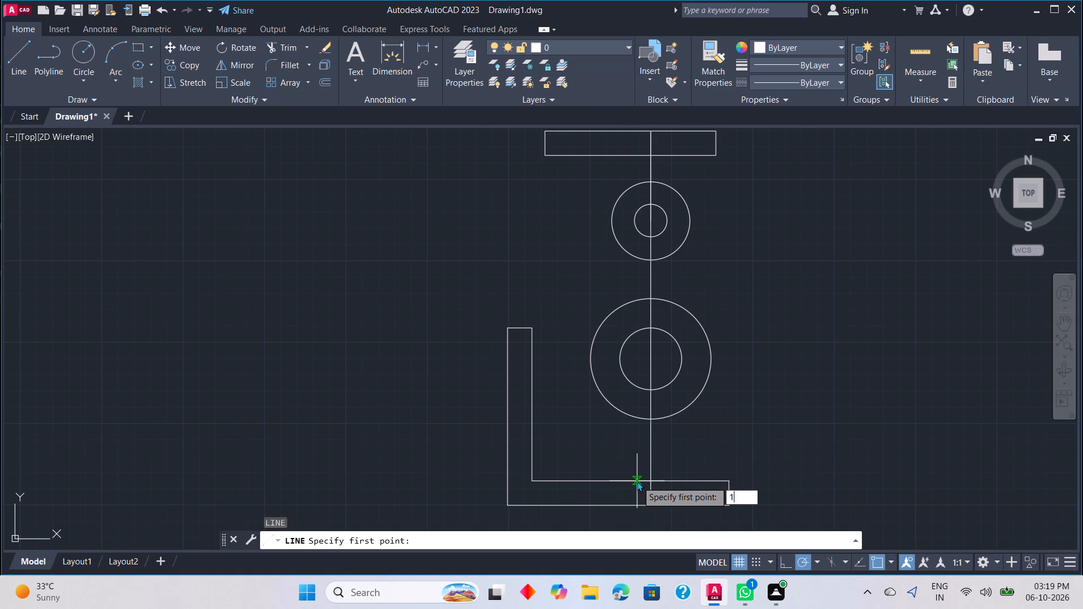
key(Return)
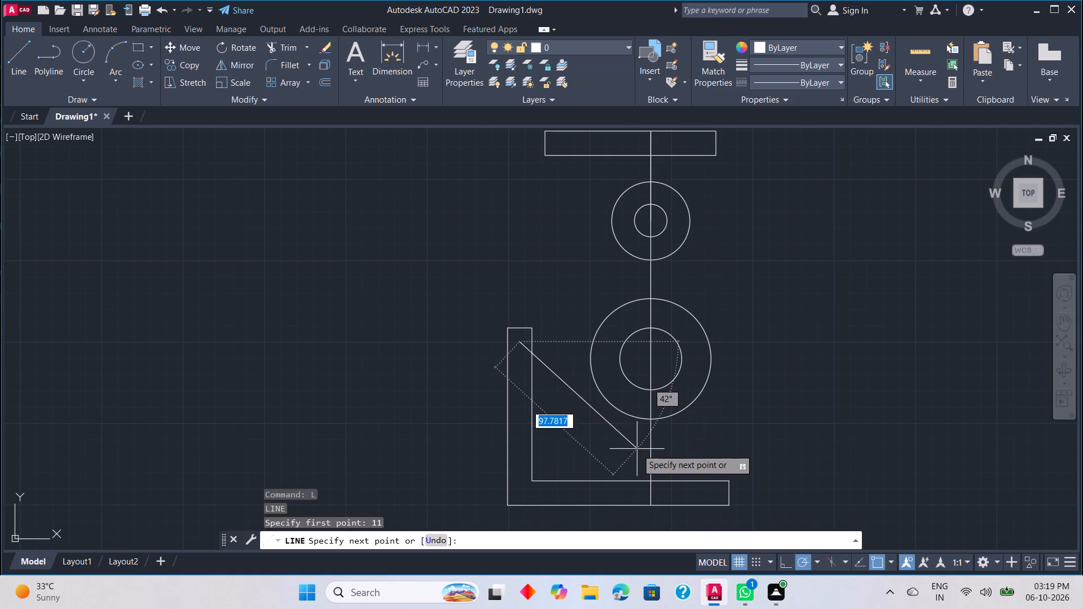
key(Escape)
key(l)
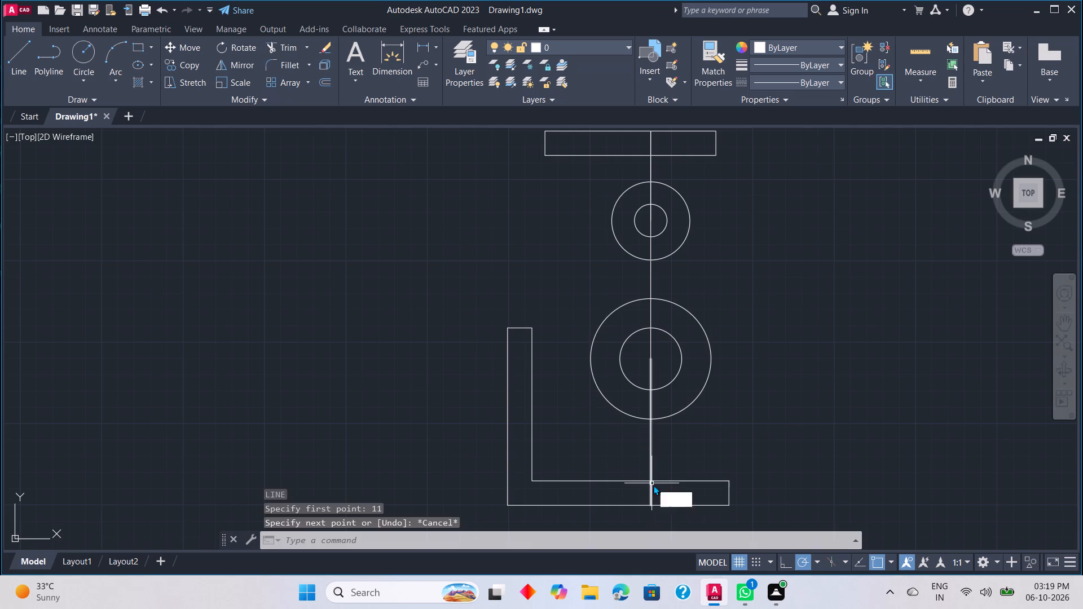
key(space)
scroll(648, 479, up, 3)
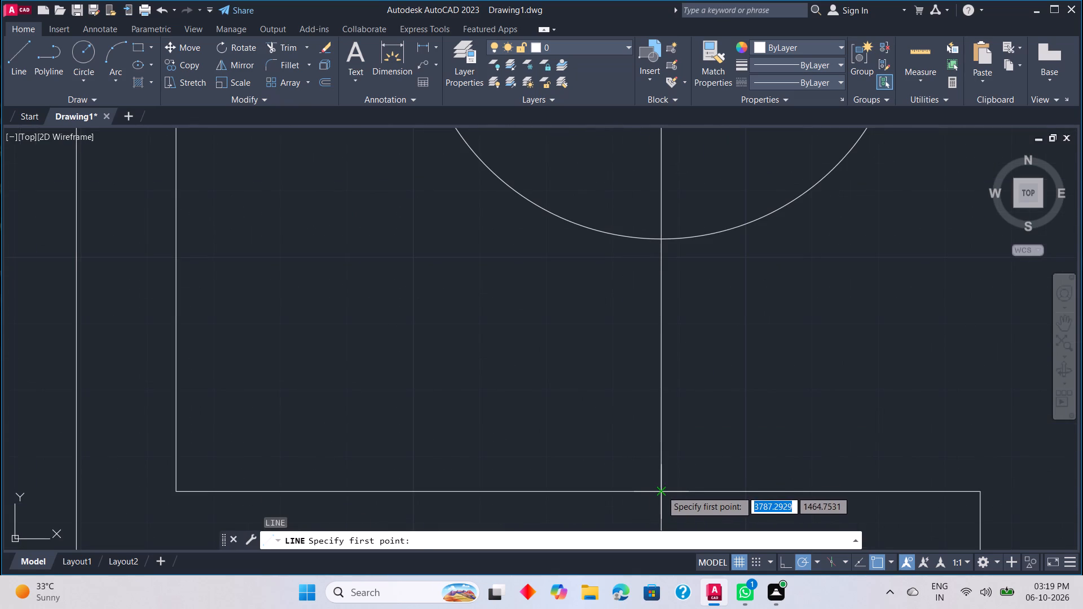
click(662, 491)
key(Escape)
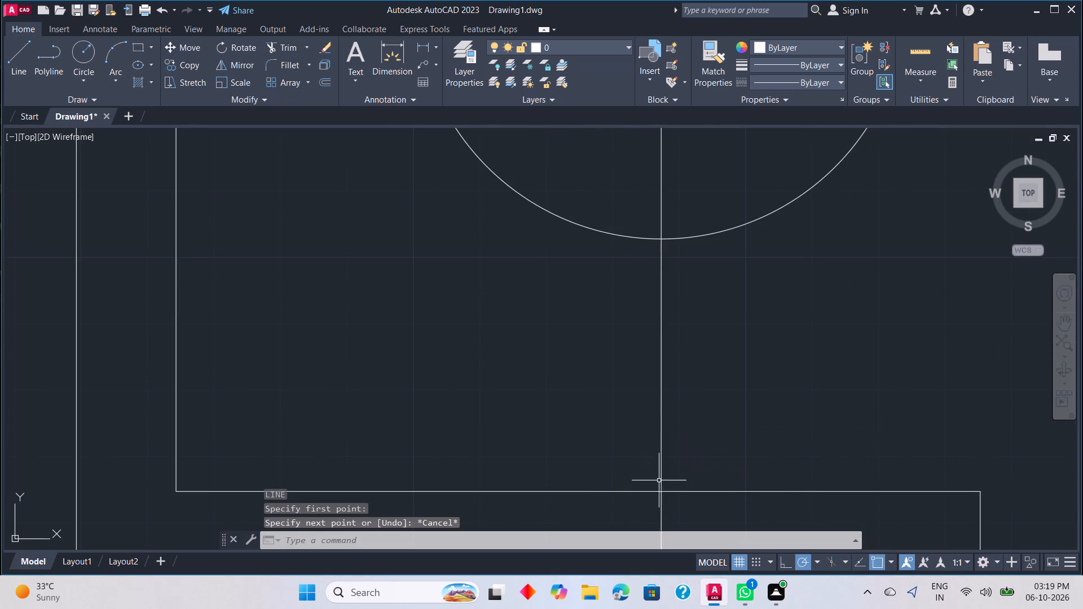
With Ortho on, draw a vertical line from the base's upper edge, 11 units left of the centreline, up to the diameter-74 circle.
key(l)
key(space)
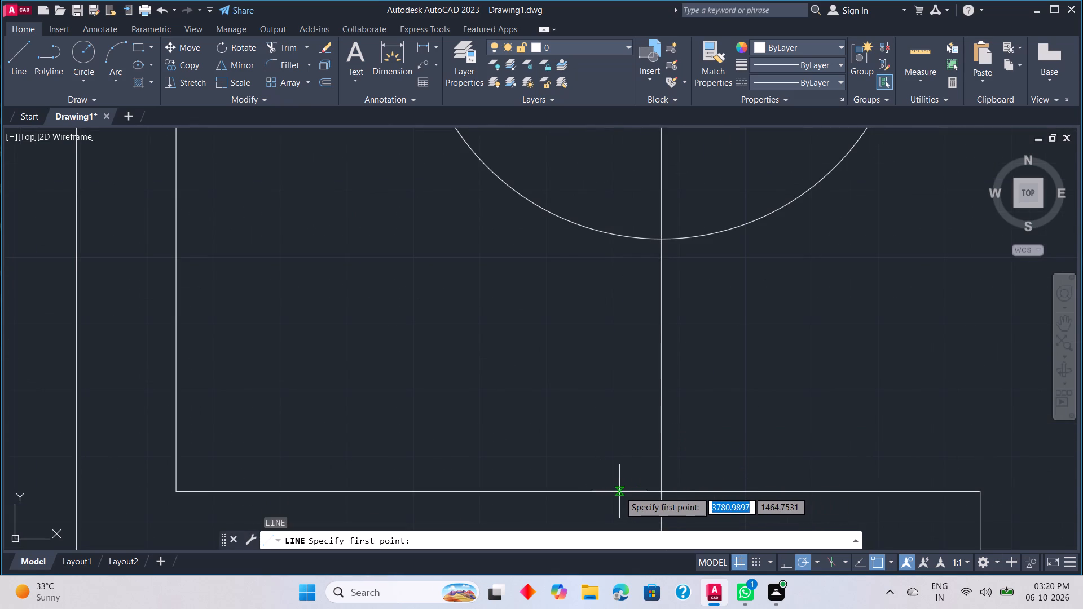
text(11)
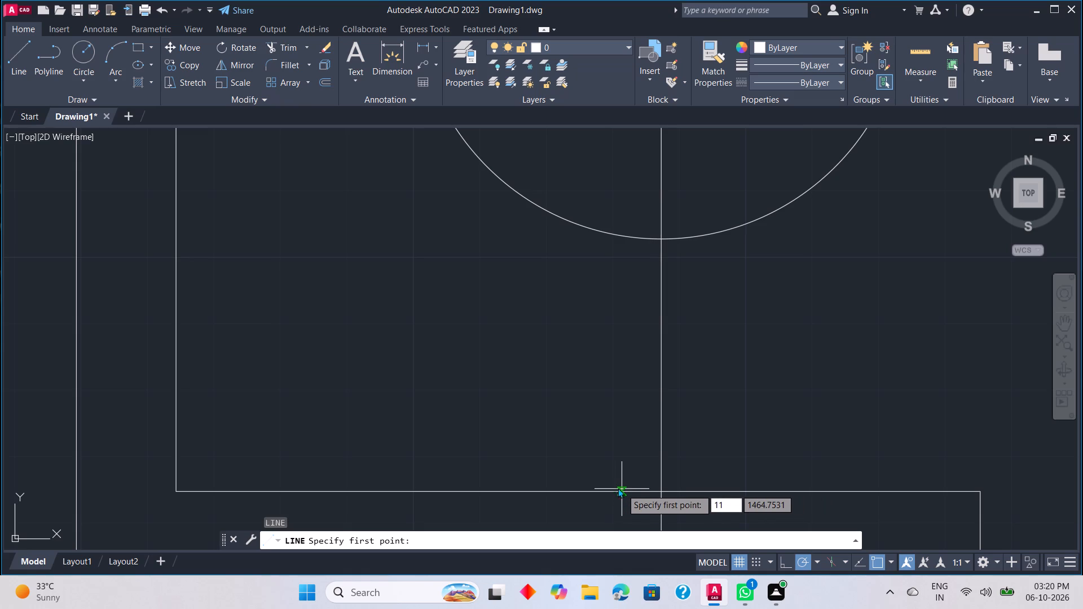
key(Return)
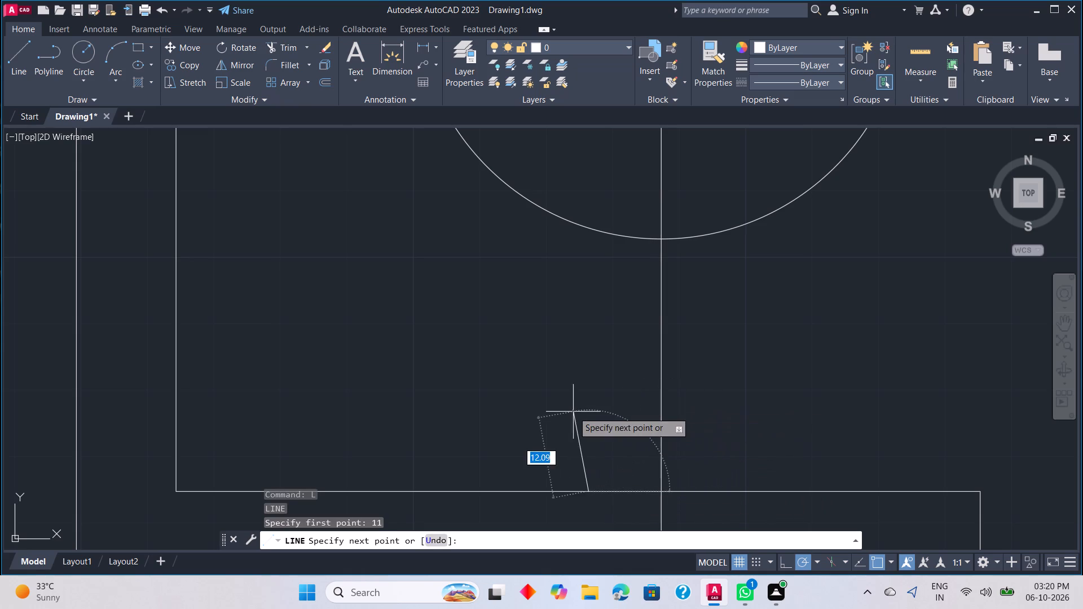
scroll(584, 340, up, 1)
scroll(584, 340, down, 2)
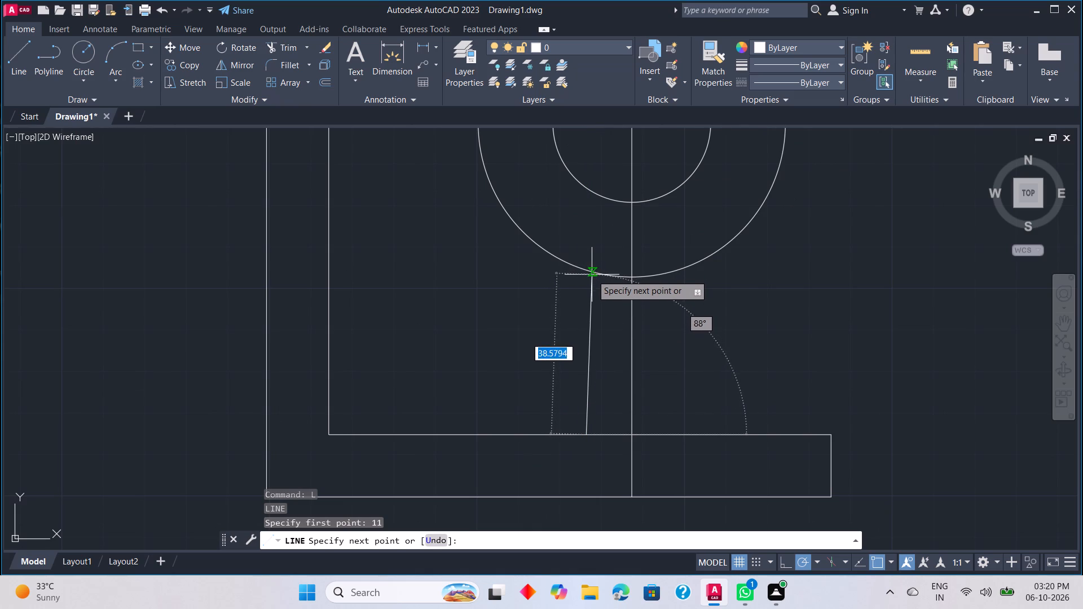
scroll(585, 276, up, 2)
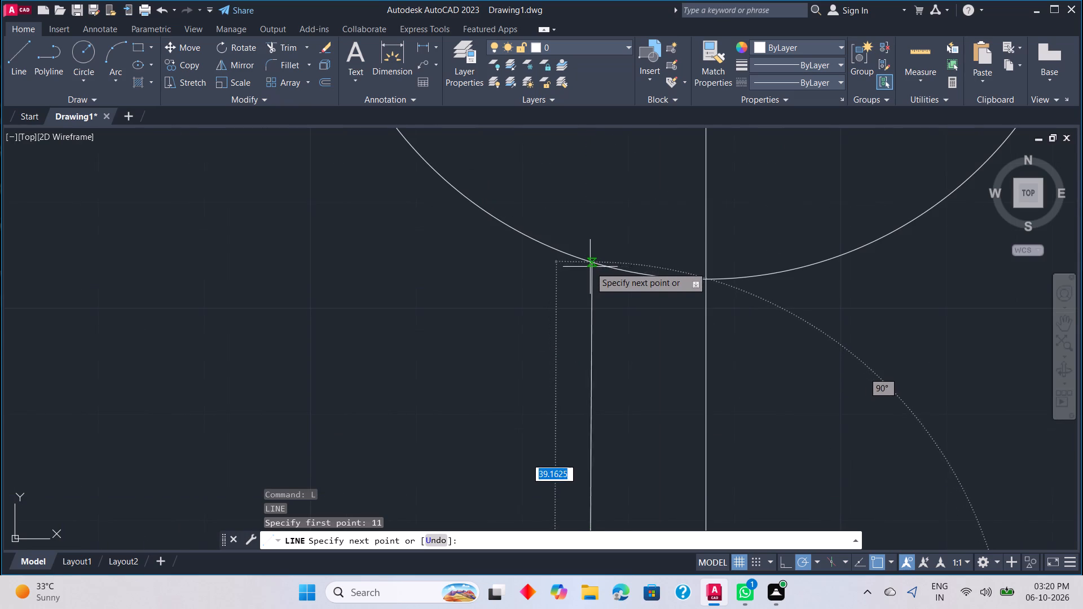
scroll(596, 263, down, 4)
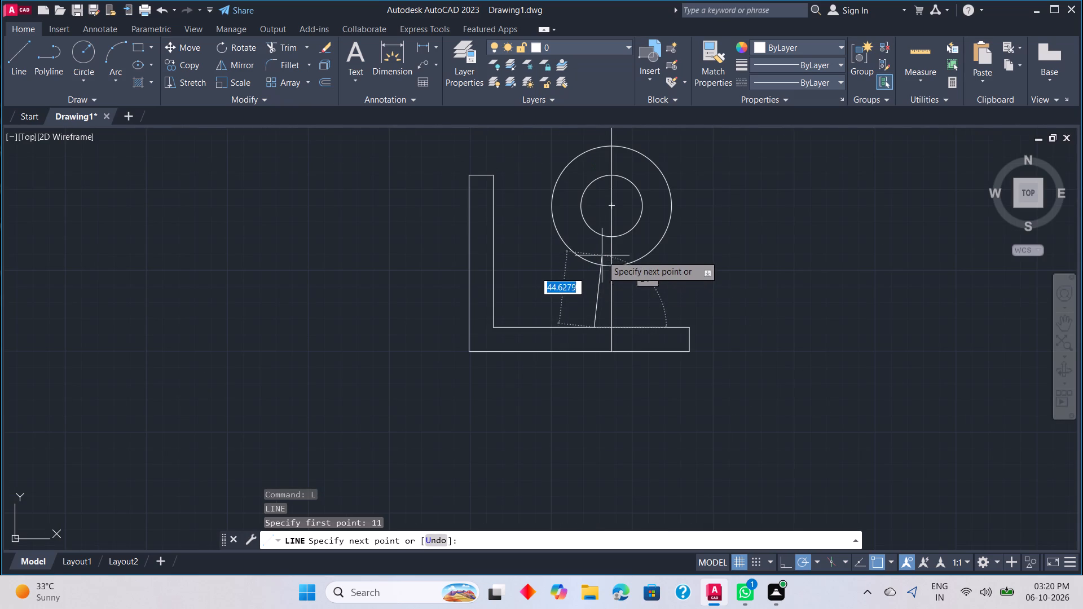
click(597, 253)
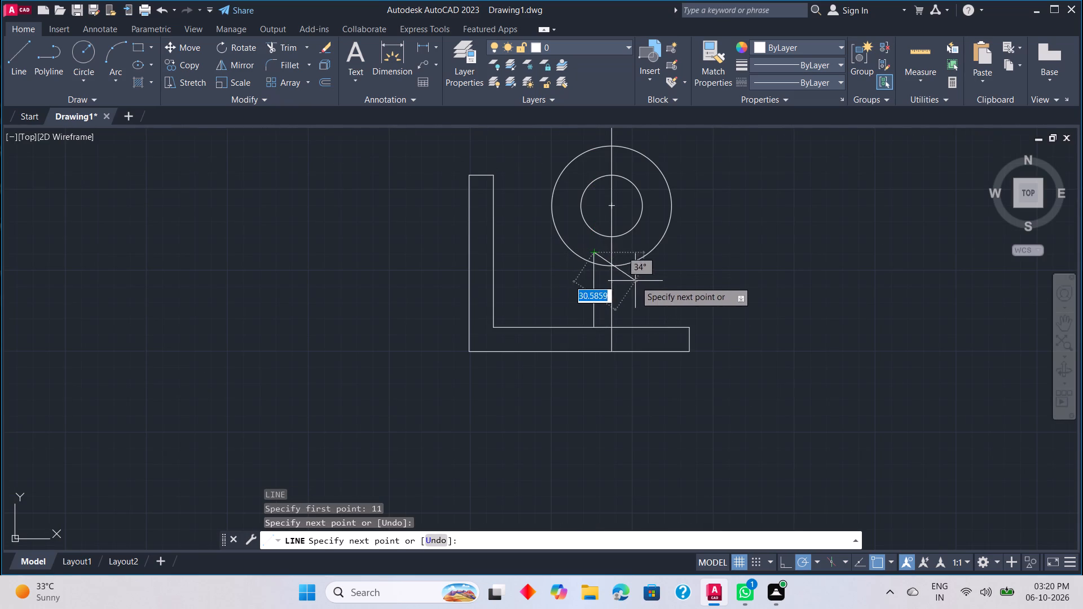
key(ctrl+z)
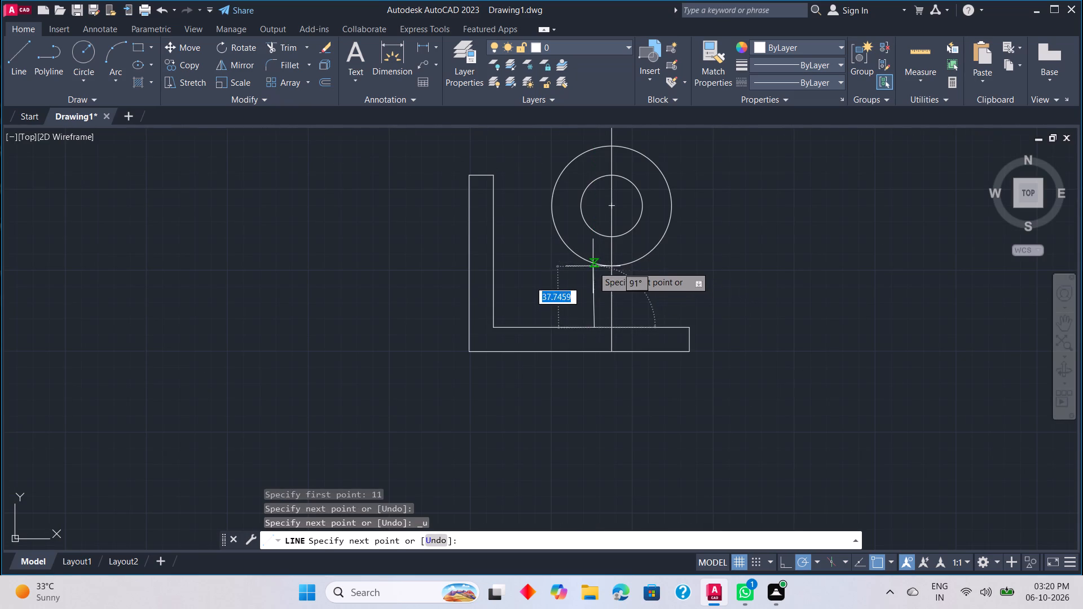
scroll(593, 264, up, 3)
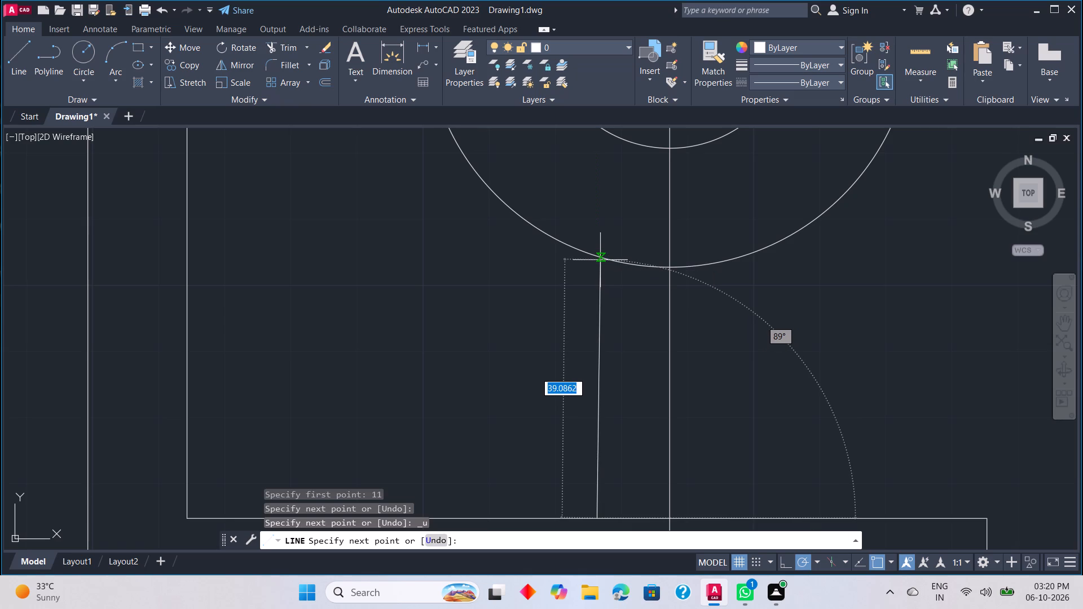
click(784, 559)
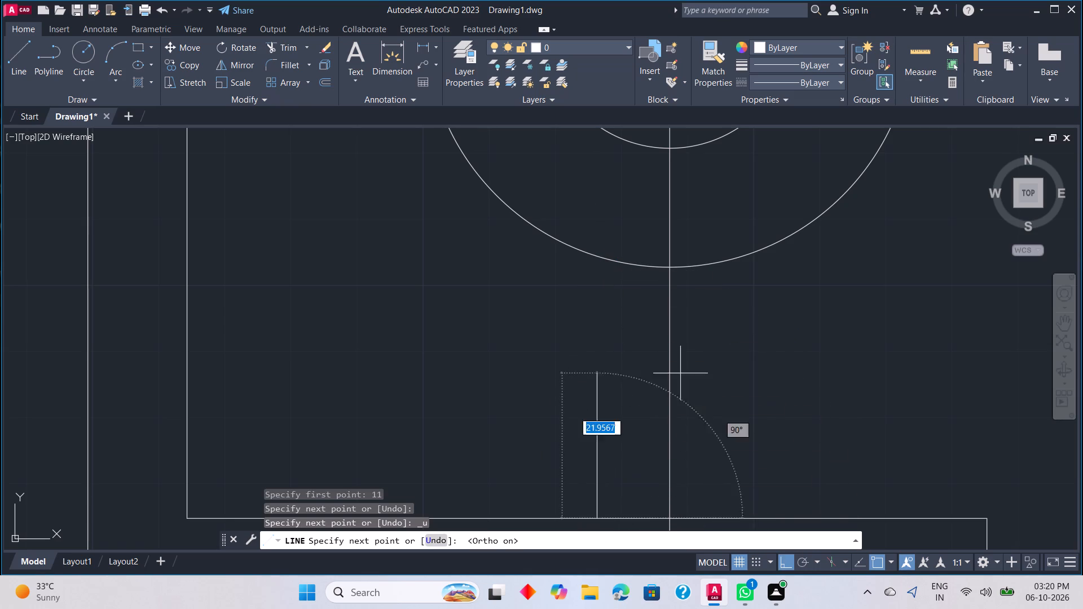
click(596, 257)
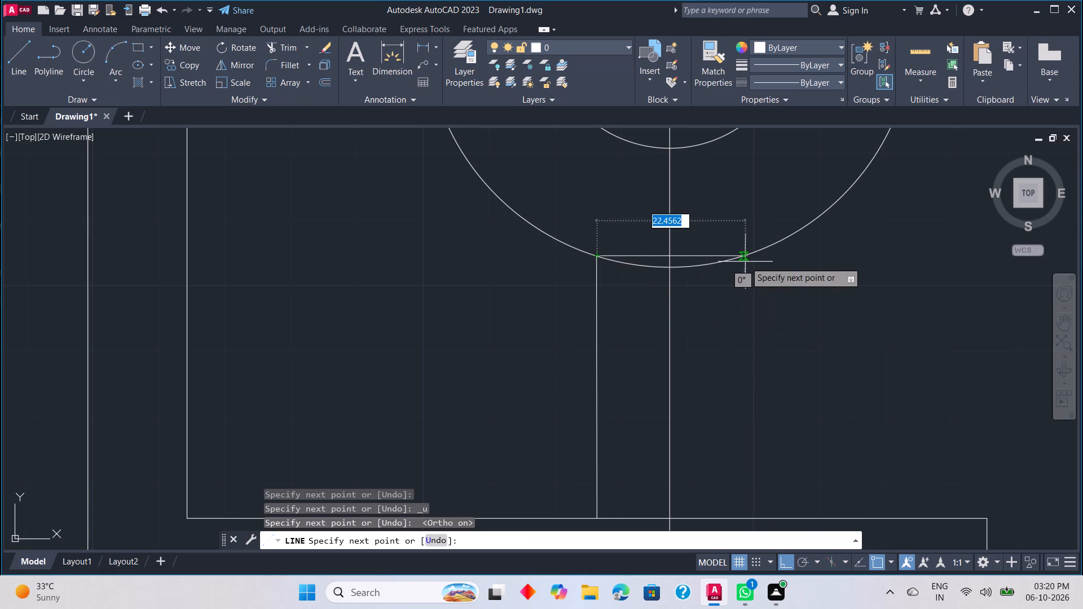
Continue the line 22 units rightward across the circle's bottom, drop it vertically to the base's upper edge and end the line.
key(2)
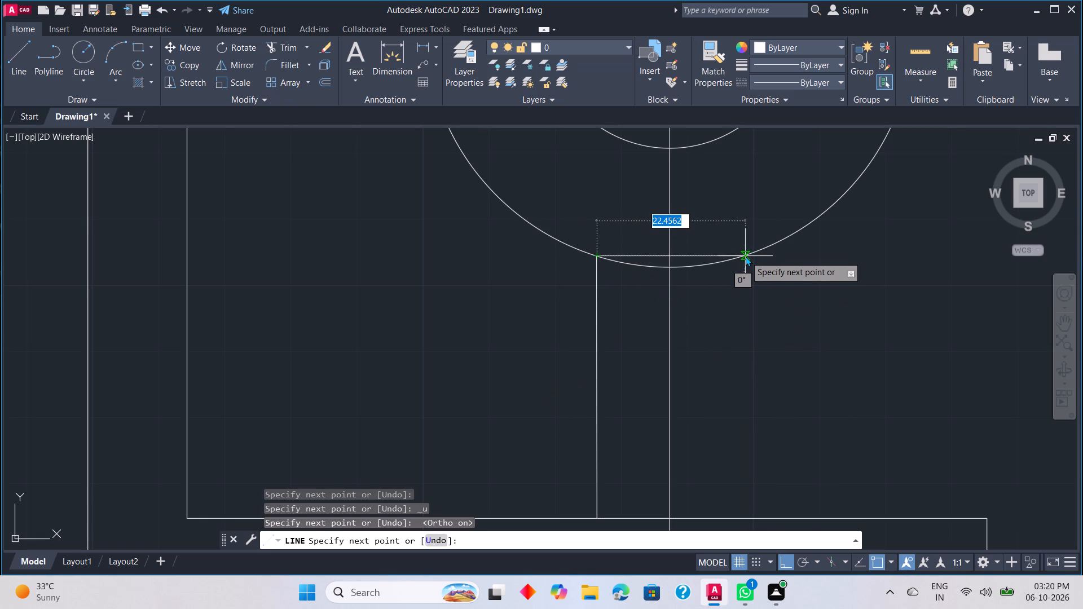
key(2)
key(Return)
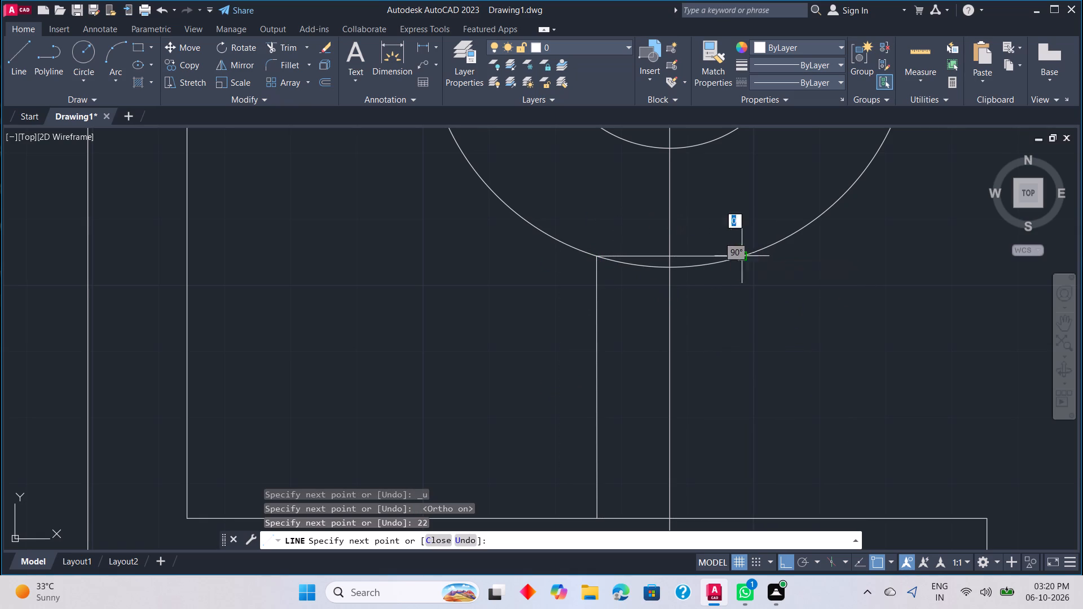
scroll(737, 454, down, 4)
scroll(733, 438, up, 2)
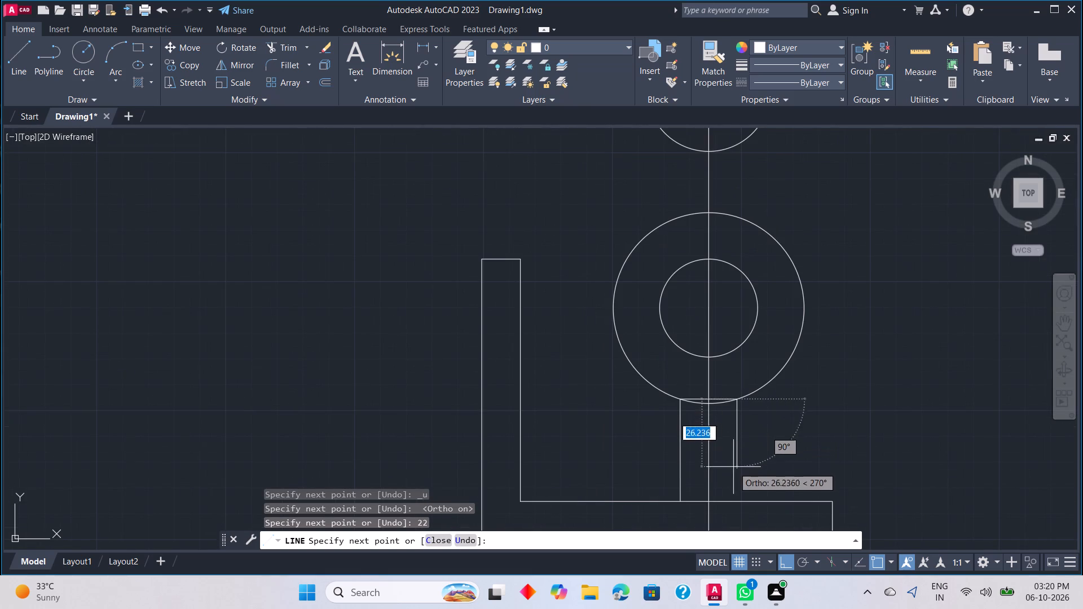
click(737, 501)
scroll(767, 460, up, 3)
middle_drag(762, 456, 760, 257)
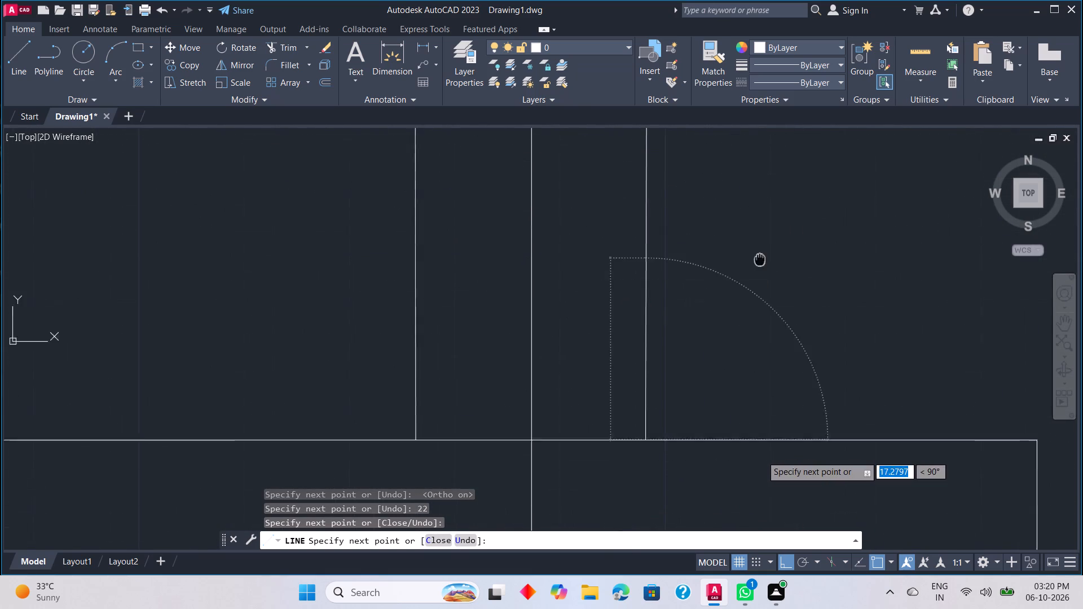
middle_drag(760, 257, 761, 238)
scroll(692, 347, up, 3)
scroll(690, 353, down, 1)
middle_drag(684, 365, 749, 259)
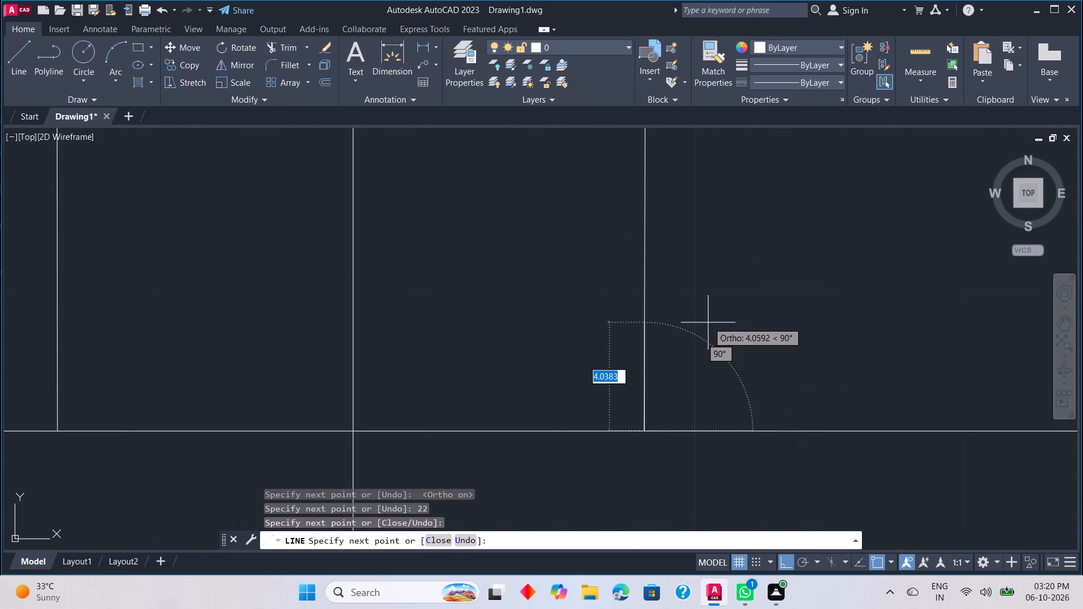
scroll(708, 323, up, 1)
key(Escape)
scroll(703, 326, down, 4)
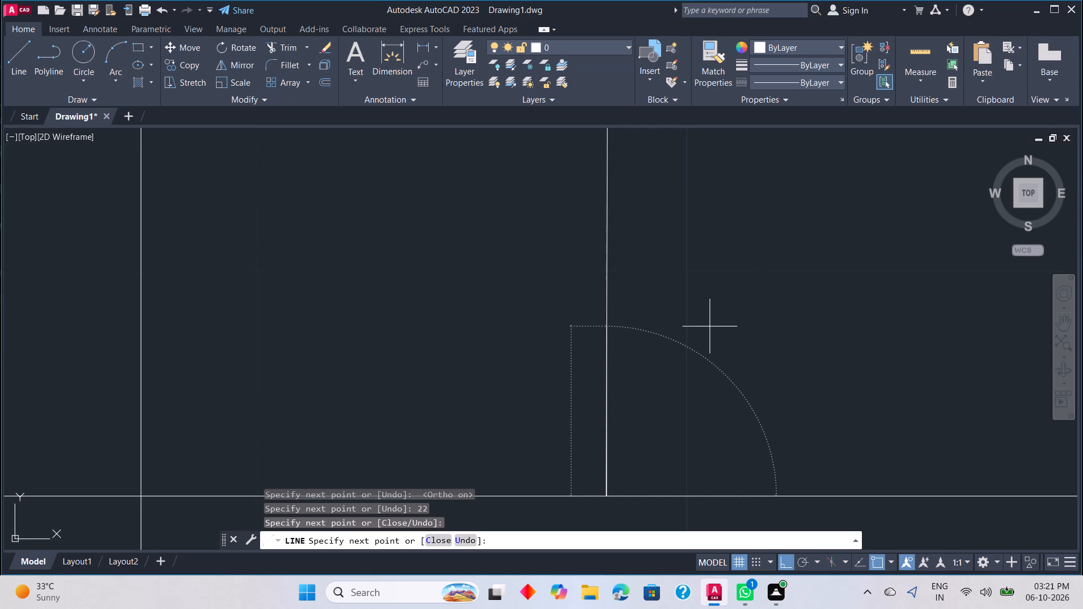
key(Escape)
key(Escape)
key(Escape)
scroll(554, 285, down, 4)
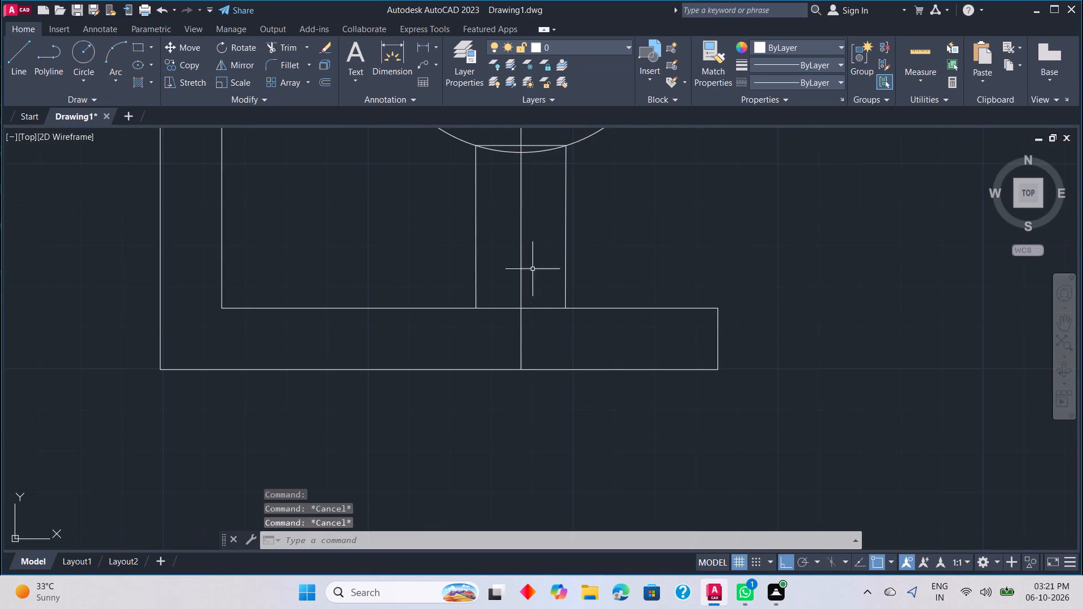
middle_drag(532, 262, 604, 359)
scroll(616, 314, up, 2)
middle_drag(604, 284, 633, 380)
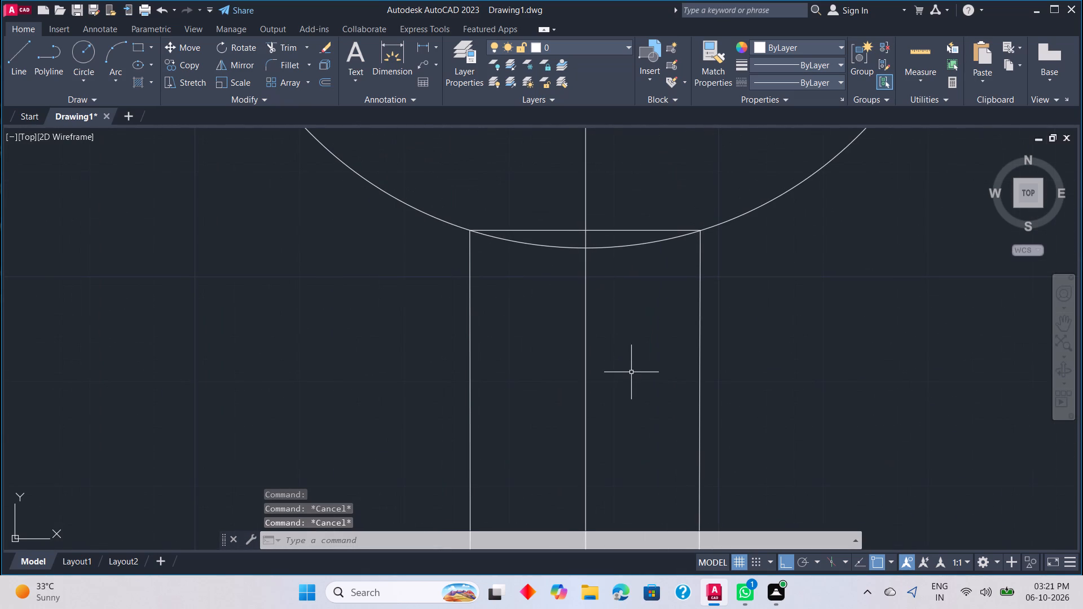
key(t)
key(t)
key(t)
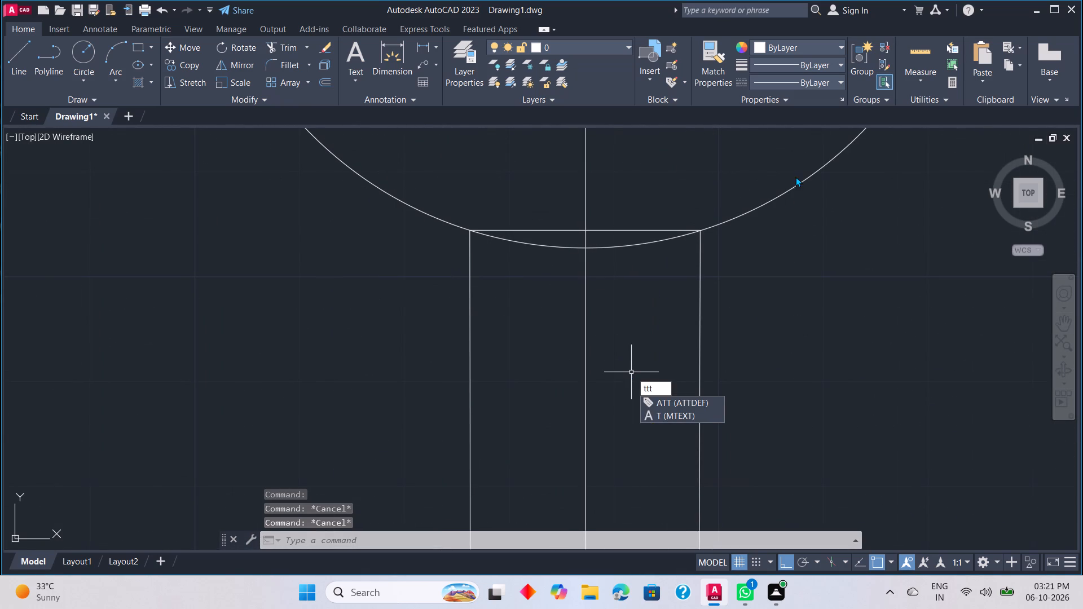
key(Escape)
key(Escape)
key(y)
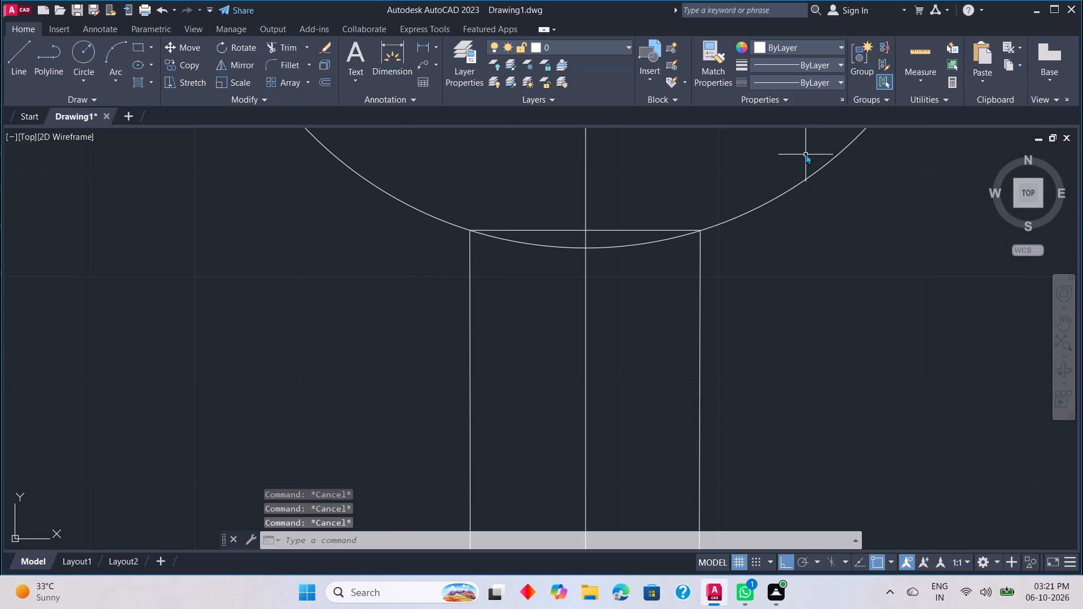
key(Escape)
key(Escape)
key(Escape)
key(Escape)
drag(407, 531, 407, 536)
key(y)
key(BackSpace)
Trim away both halves of the 22-unit horizontal line inside the bottom of the diameter-74 circle.
key(t)
key(r)
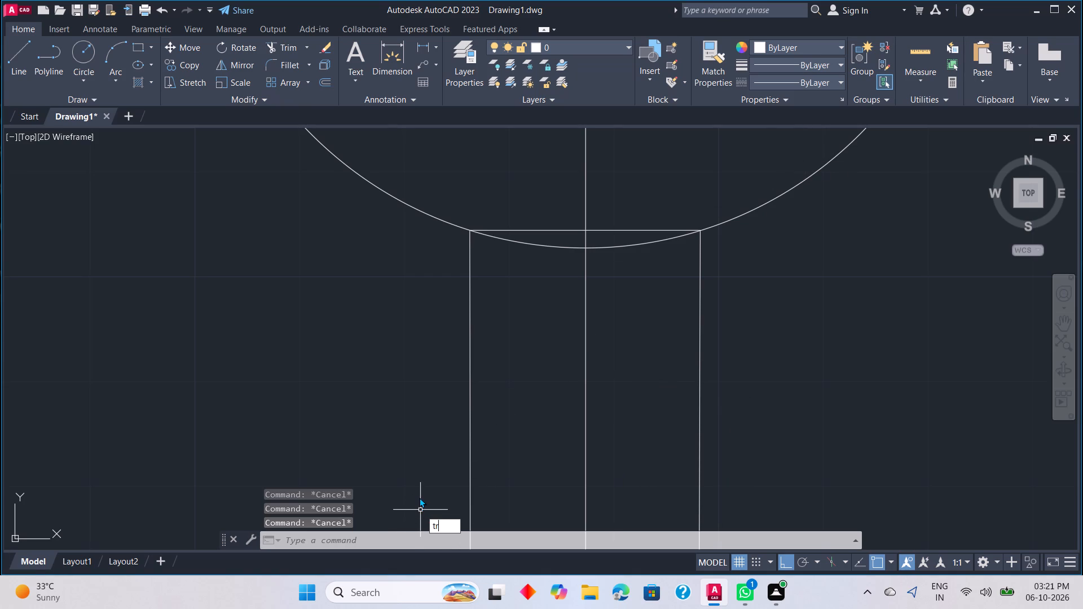
key(space)
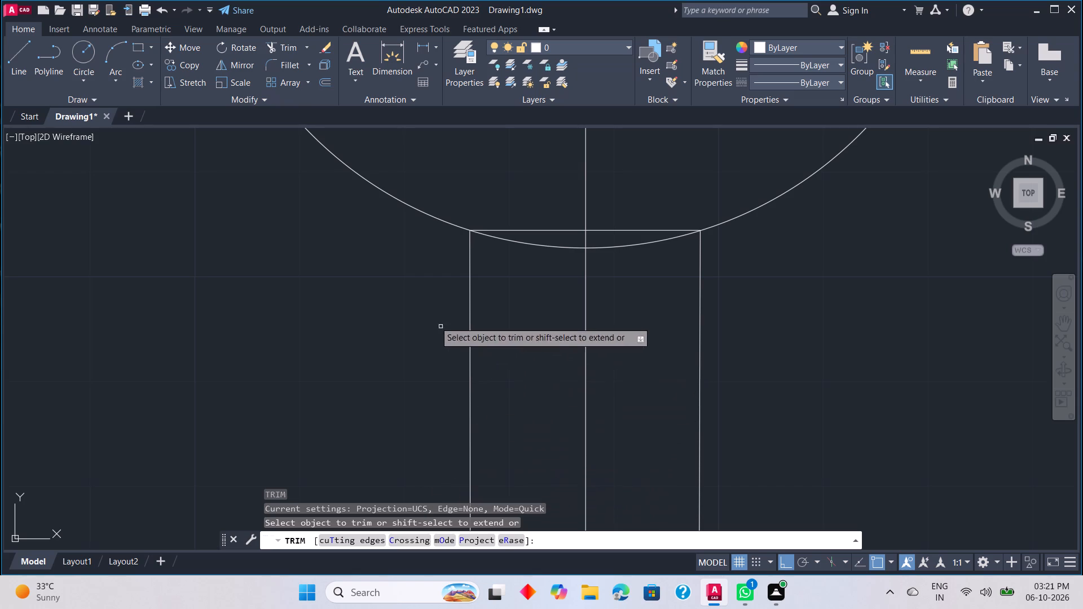
click(551, 230)
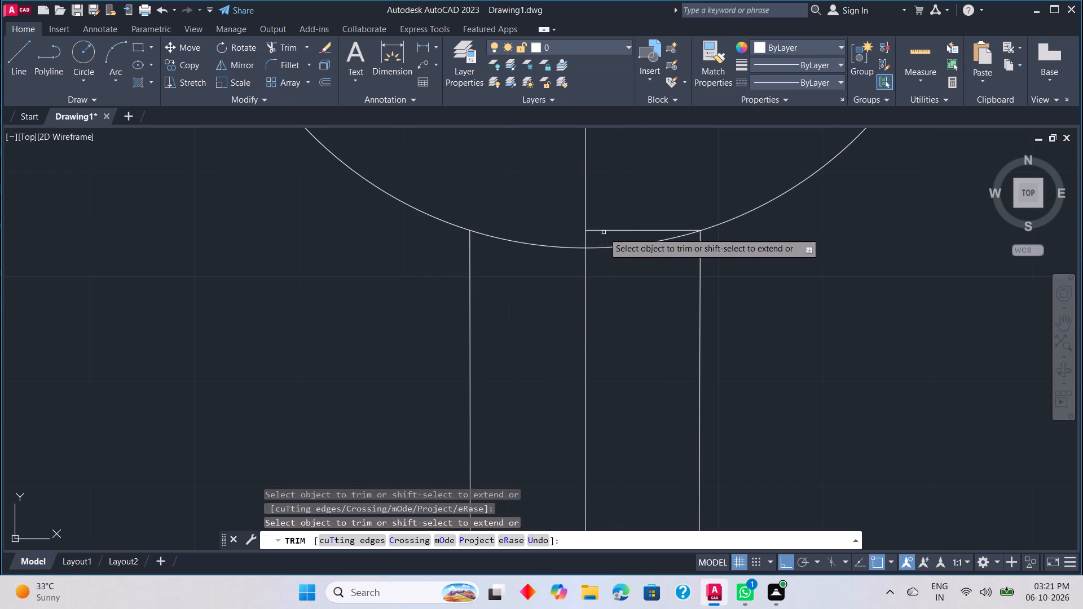
click(604, 232)
click(631, 230)
scroll(666, 221, down, 4)
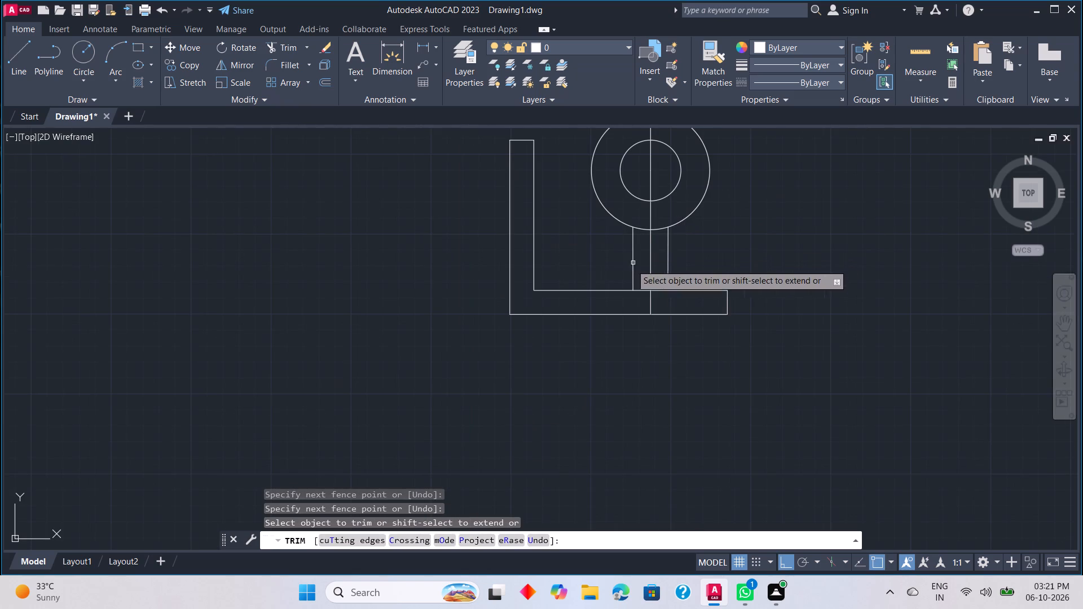
scroll(629, 281, up, 3)
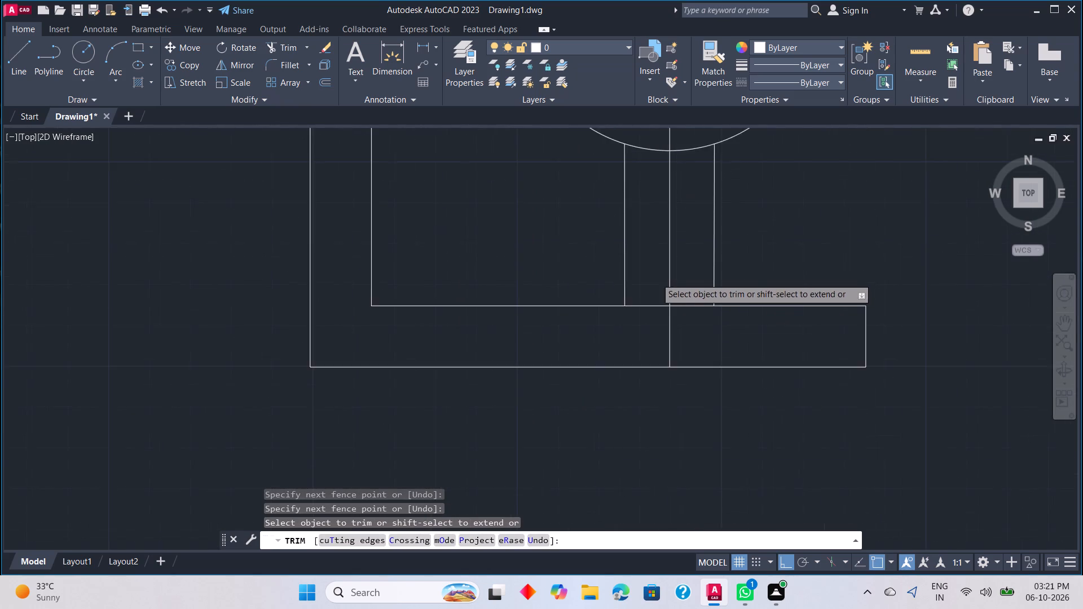
Trim away the base's upper edge between the two web lines, on both sides of the centreline, and end the trim.
drag(645, 317, 629, 356)
drag(702, 304, 724, 364)
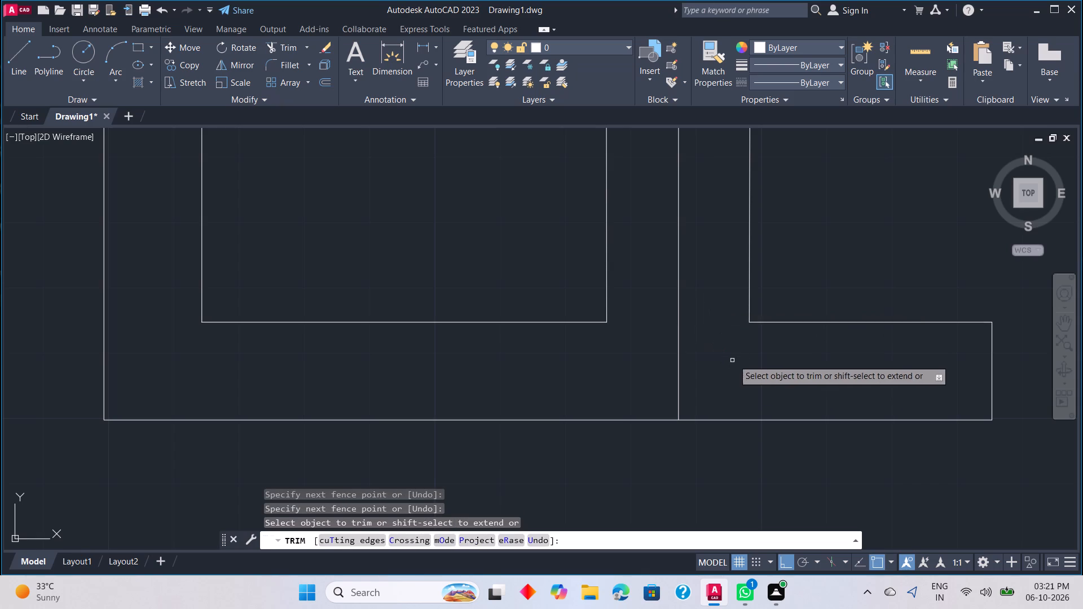
scroll(739, 350, down, 3)
key(Escape)
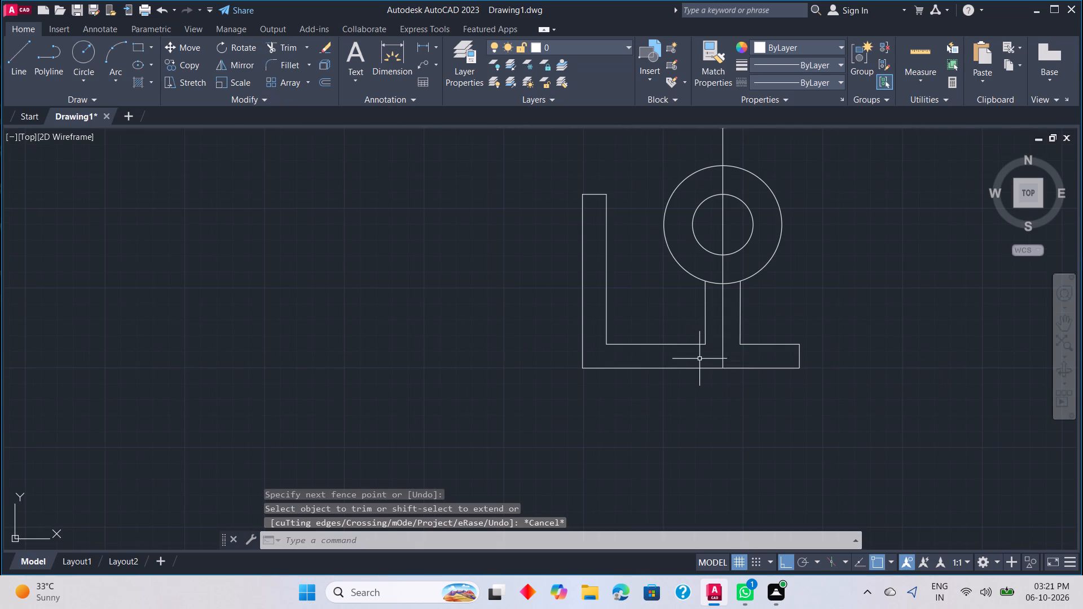
Fillet the corner between the diameter-74 circle and the web's left line with a radius of 10.
middle_drag(650, 301, 648, 371)
scroll(655, 342, down, 1)
middle_drag(646, 325, 641, 394)
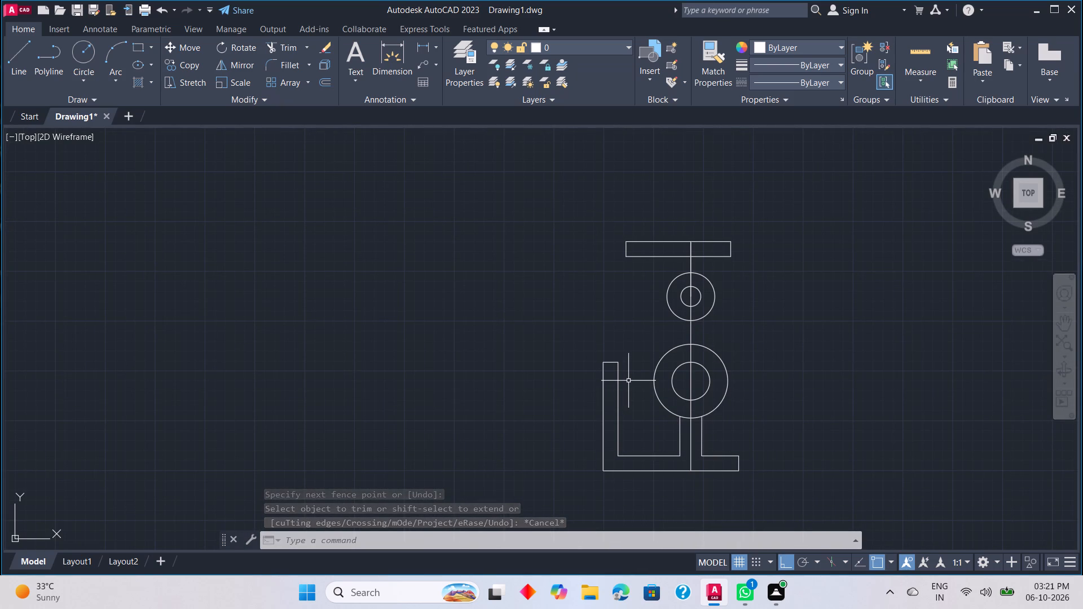
scroll(628, 379, down, 1)
scroll(644, 350, up, 1)
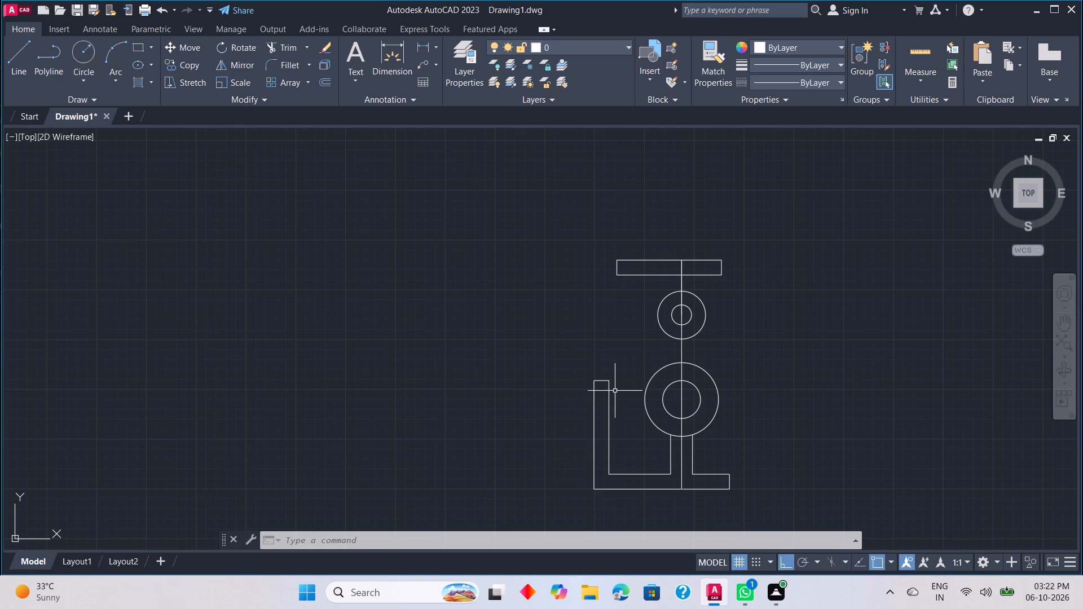
click(350, 540)
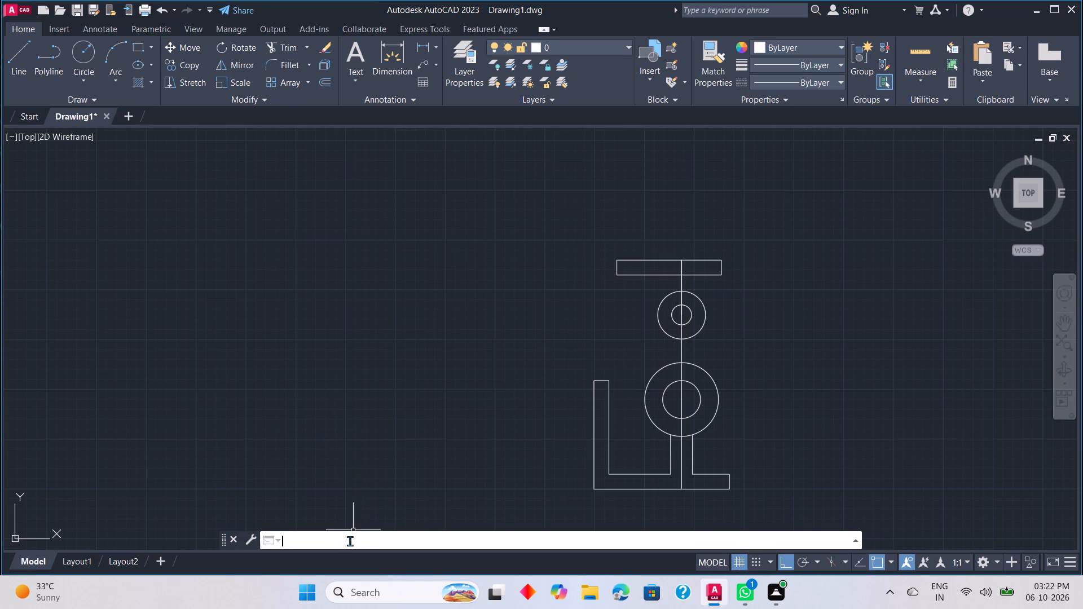
text(f)
key(space)
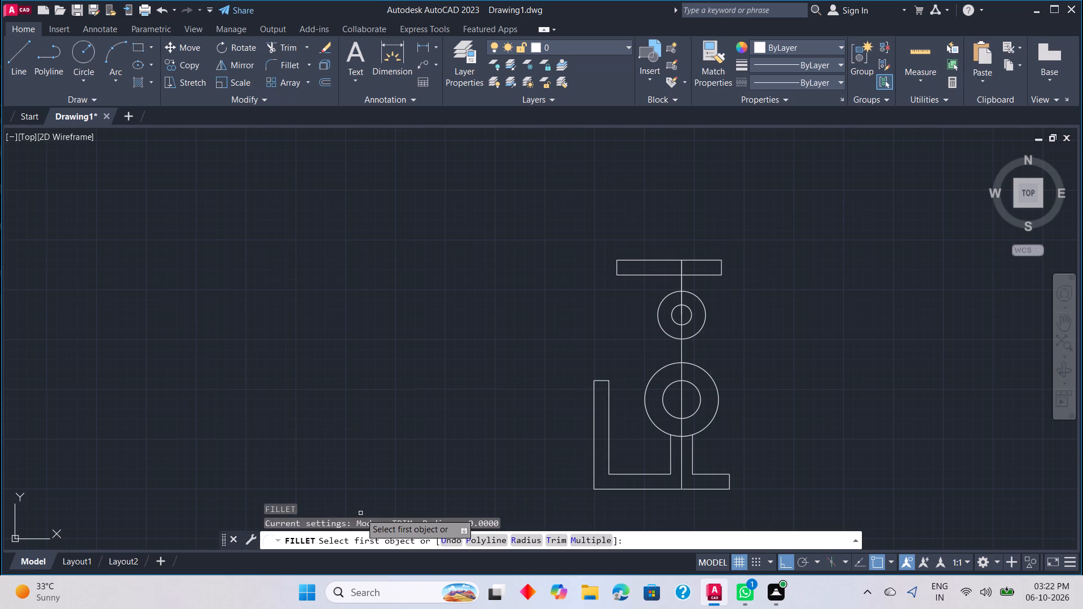
scroll(607, 399, up, 1)
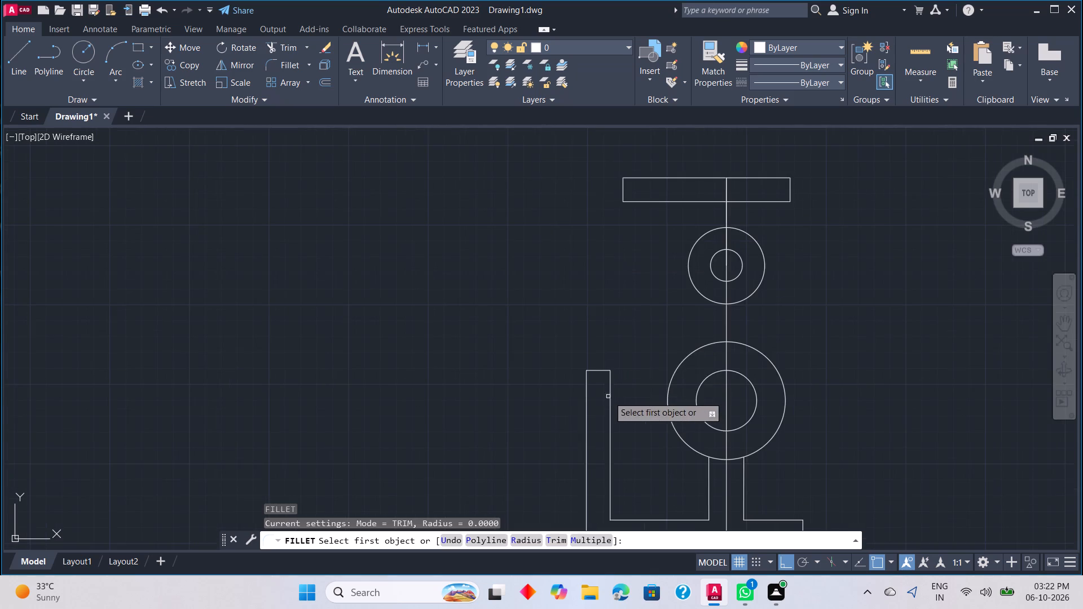
scroll(646, 319, up, 1)
middle_drag(682, 254, 685, 316)
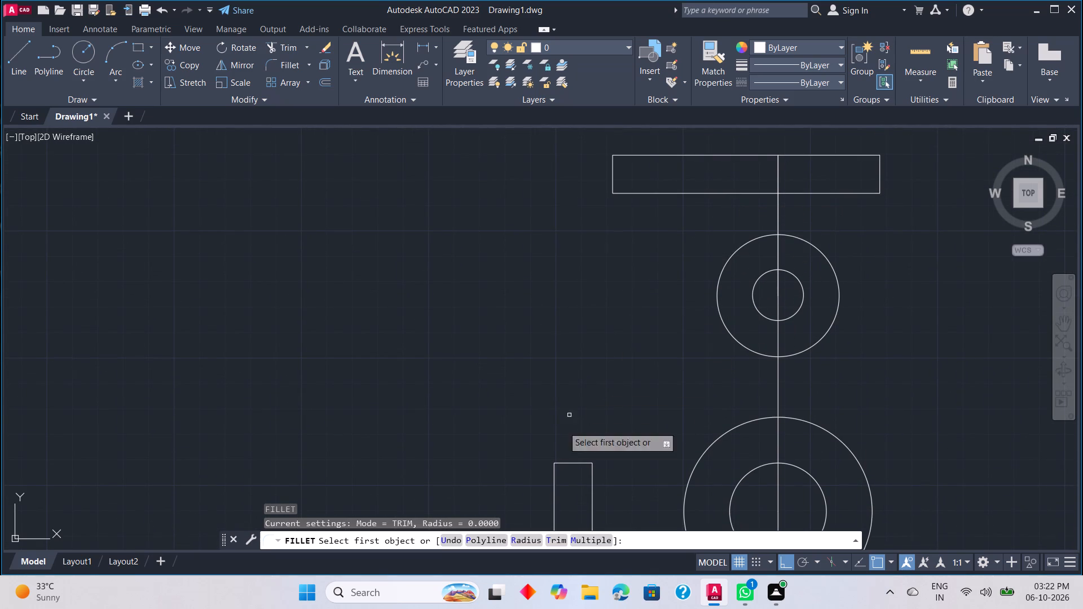
click(520, 542)
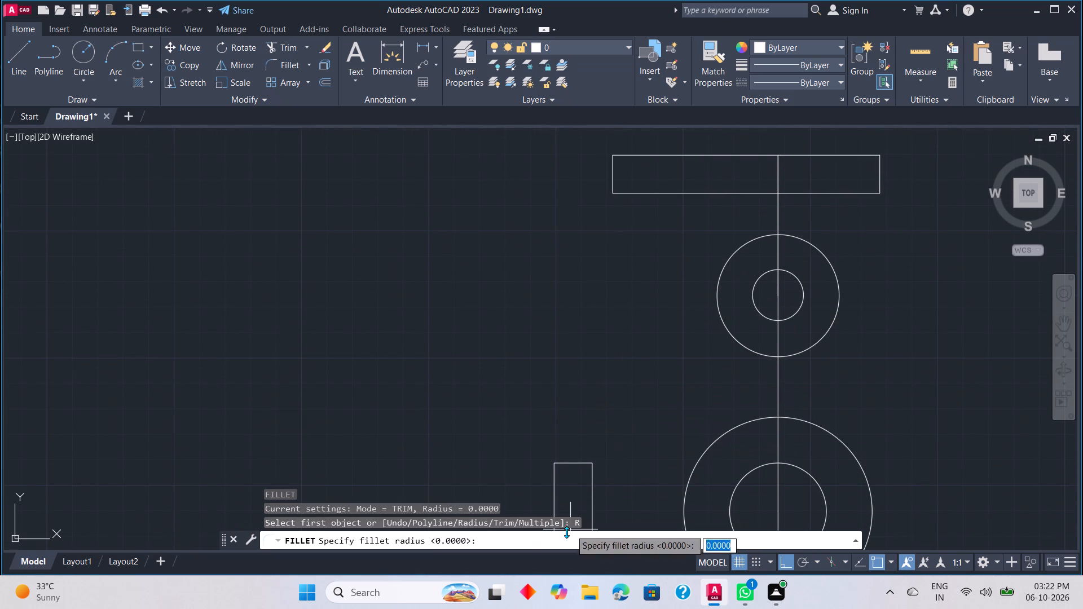
click(556, 539)
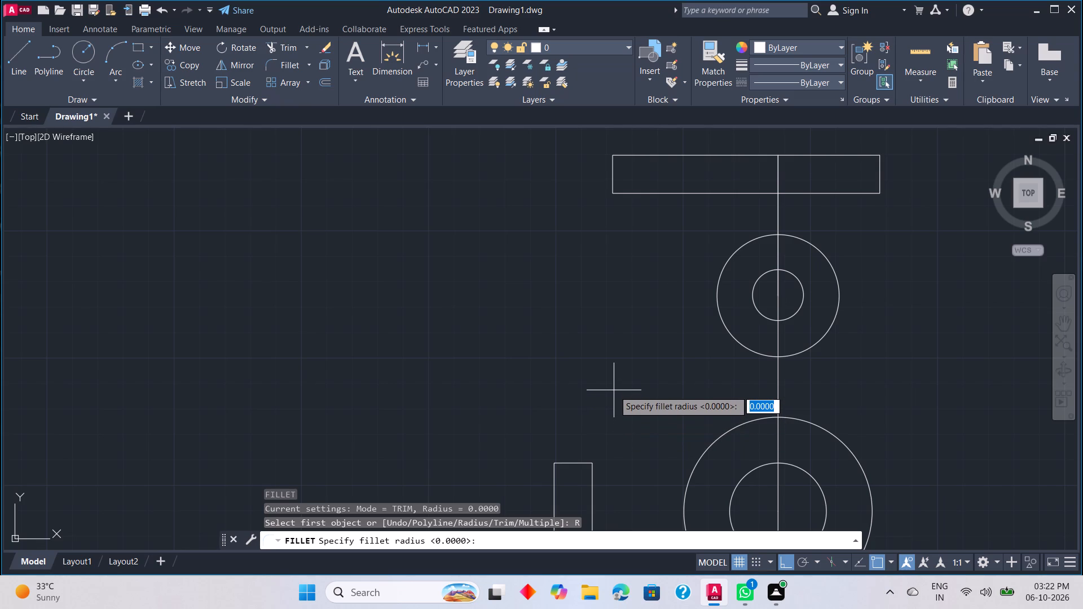
scroll(739, 367, down, 2)
middle_drag(680, 382, 675, 298)
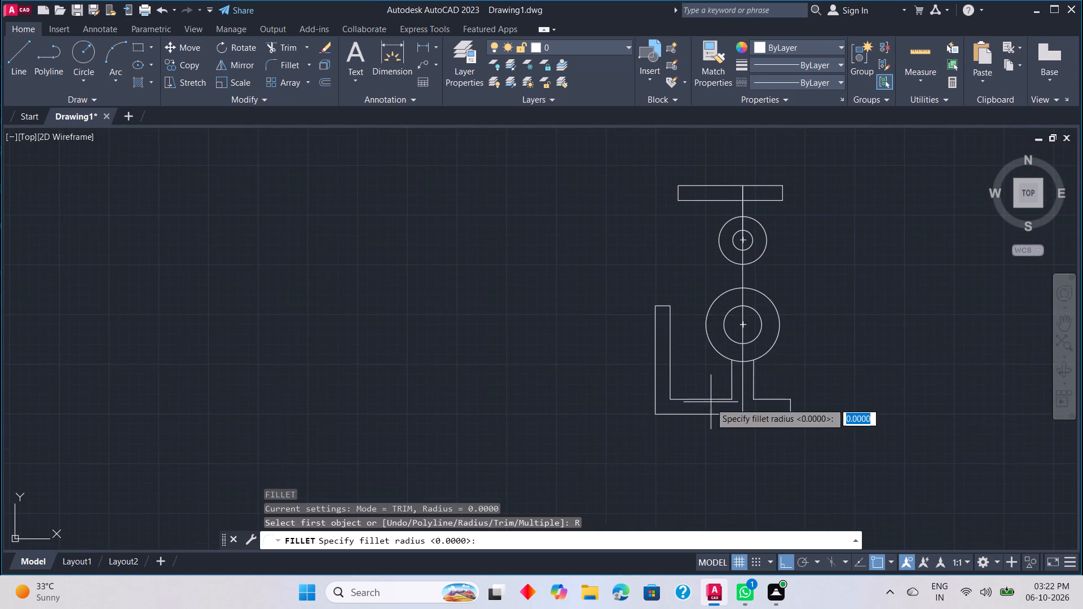
scroll(711, 402, up, 3)
middle_drag(787, 306, 785, 409)
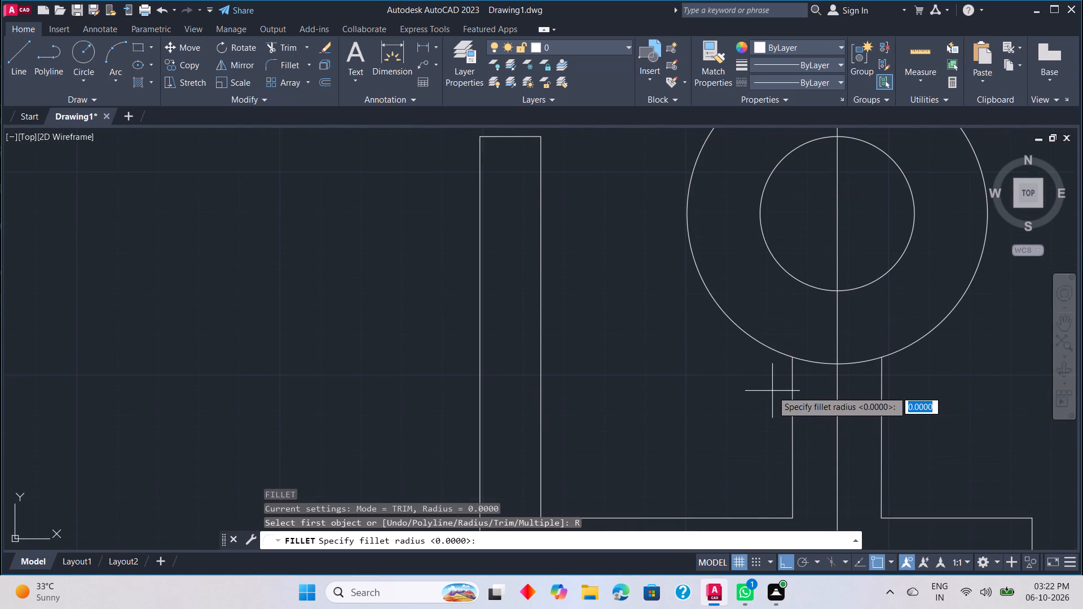
key(1)
click(569, 542)
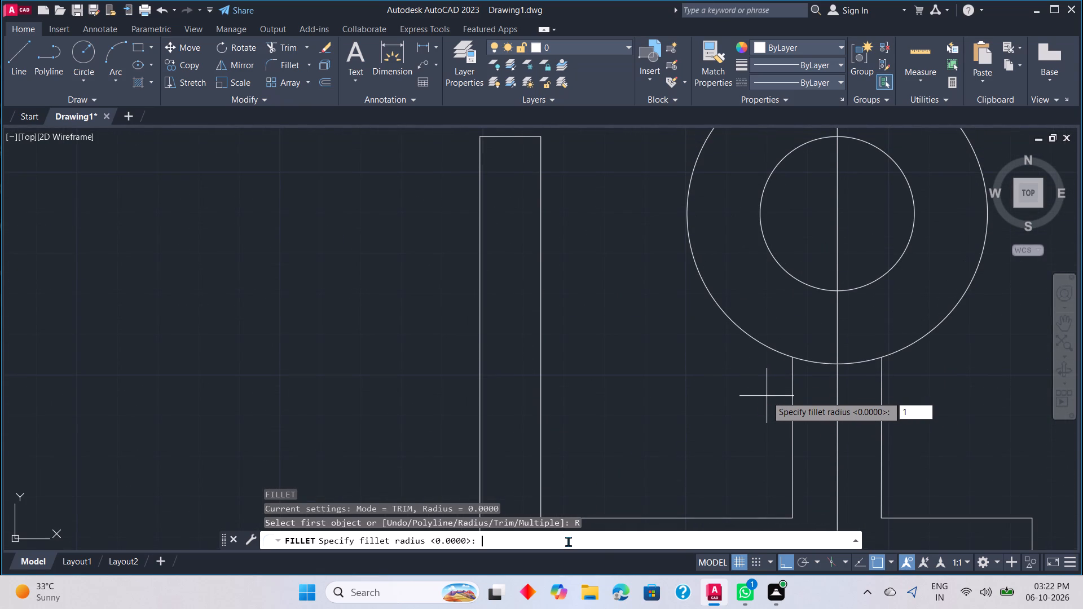
text(10)
key(Return)
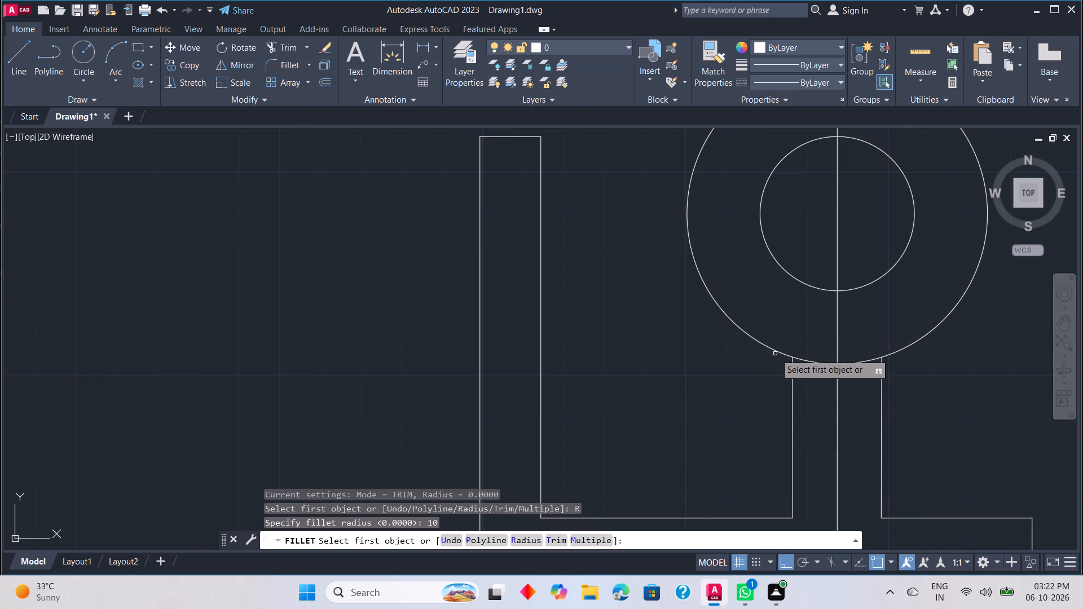
click(775, 352)
click(793, 382)
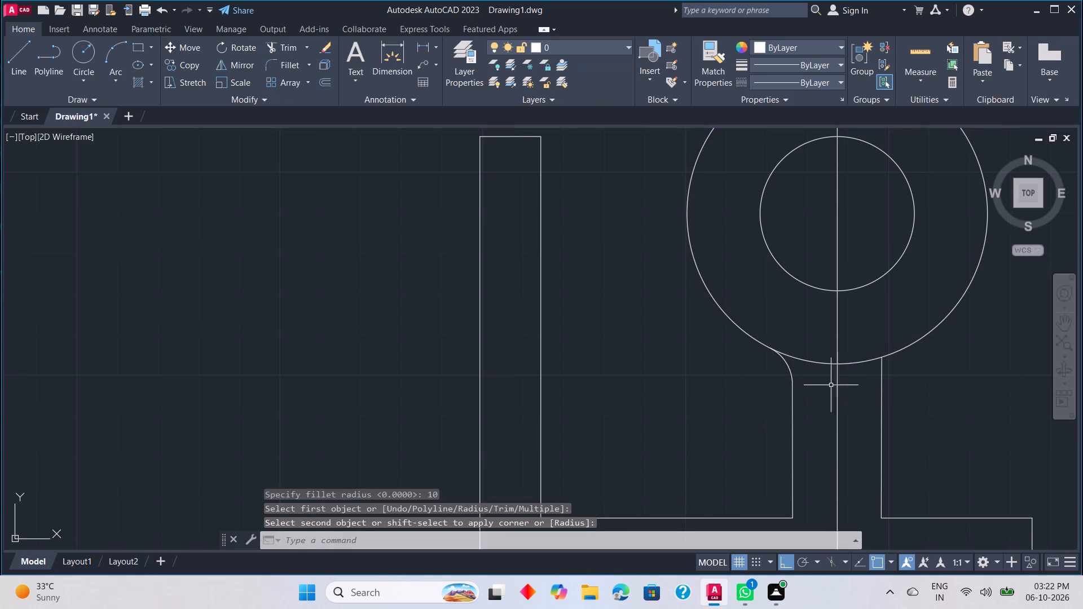
Fillet the corner between the diameter-74 circle and the web's right line with a radius of 10.
click(893, 353)
click(884, 378)
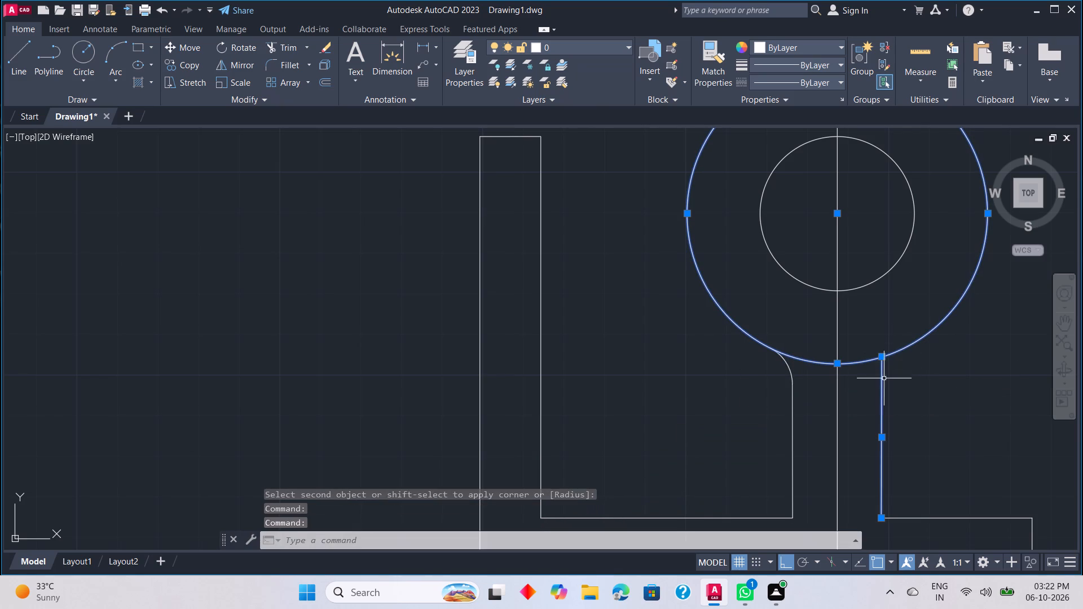
key(Escape)
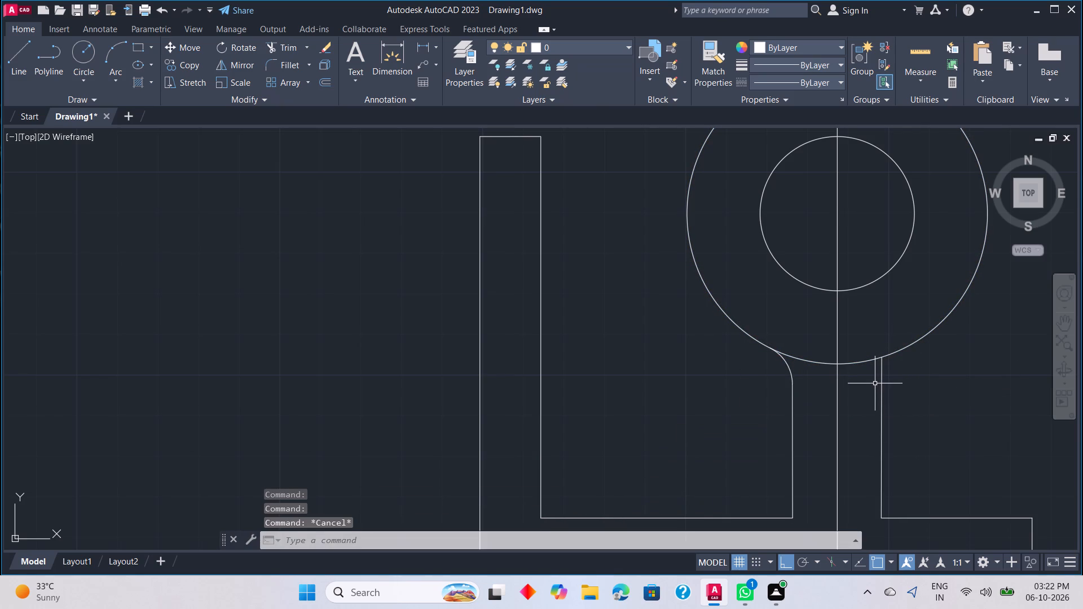
key(space)
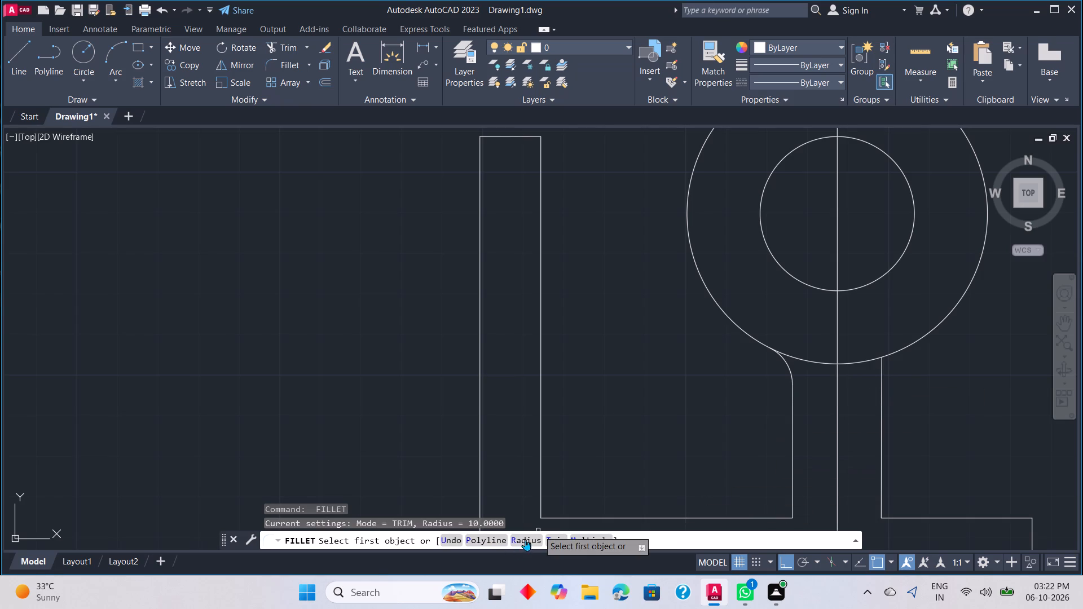
click(525, 539)
key(1)
key(0)
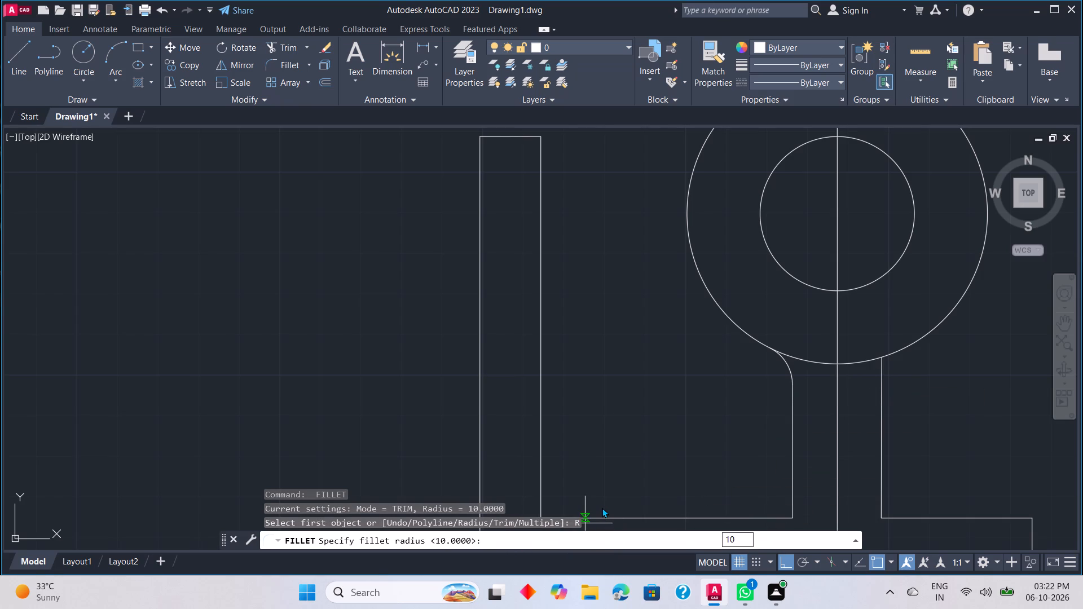
key(Return)
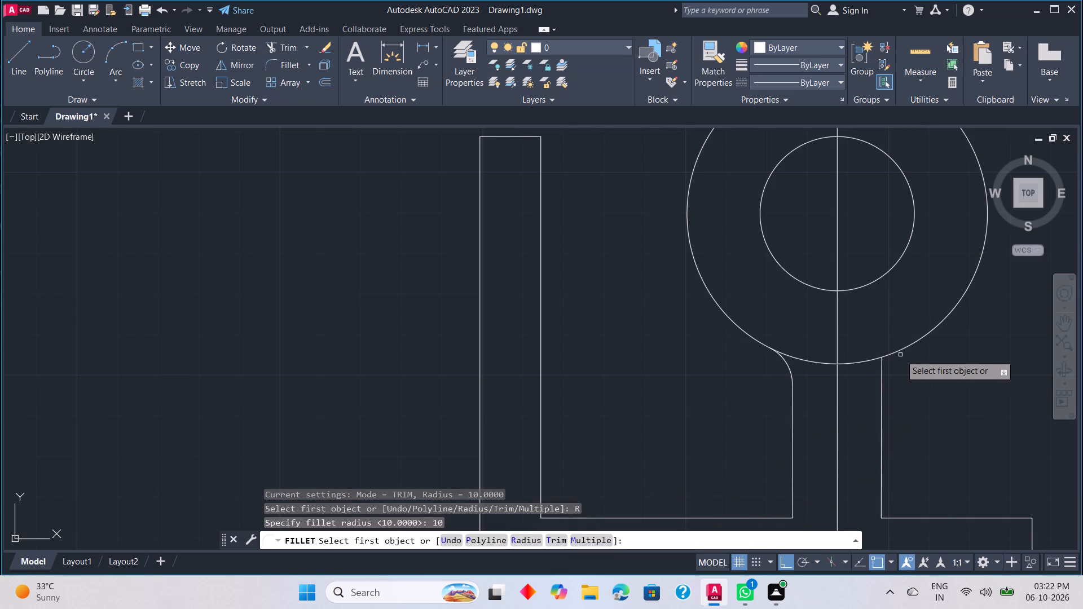
click(901, 349)
click(882, 386)
Fillet both corners where the web's vertical lines meet the base's upper edge, using the radius of 10.
scroll(924, 381, down, 1)
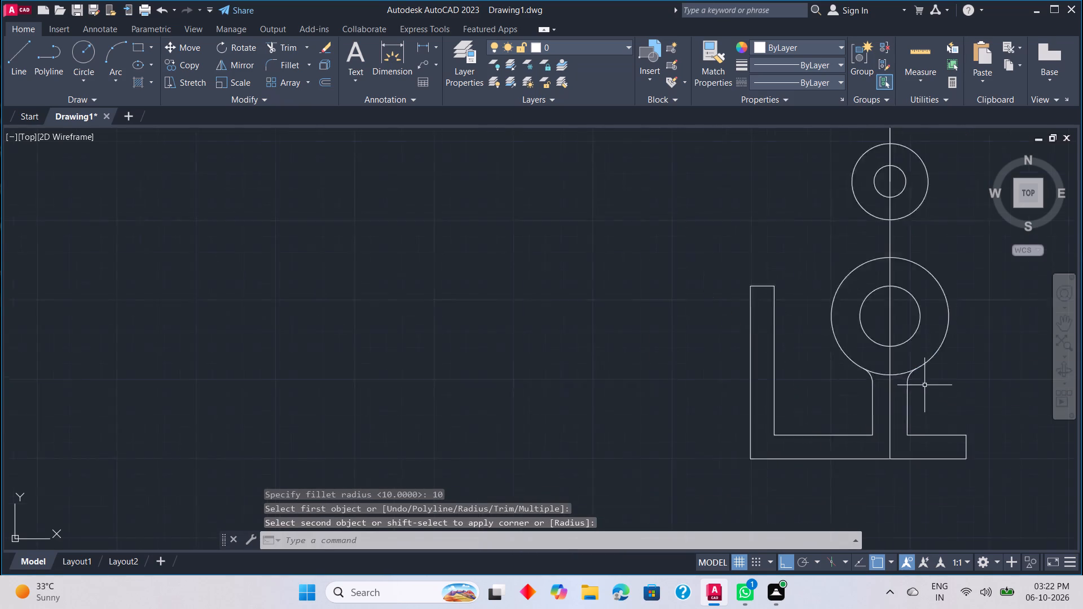
scroll(924, 386, down, 2)
middle_drag(869, 393, 861, 421)
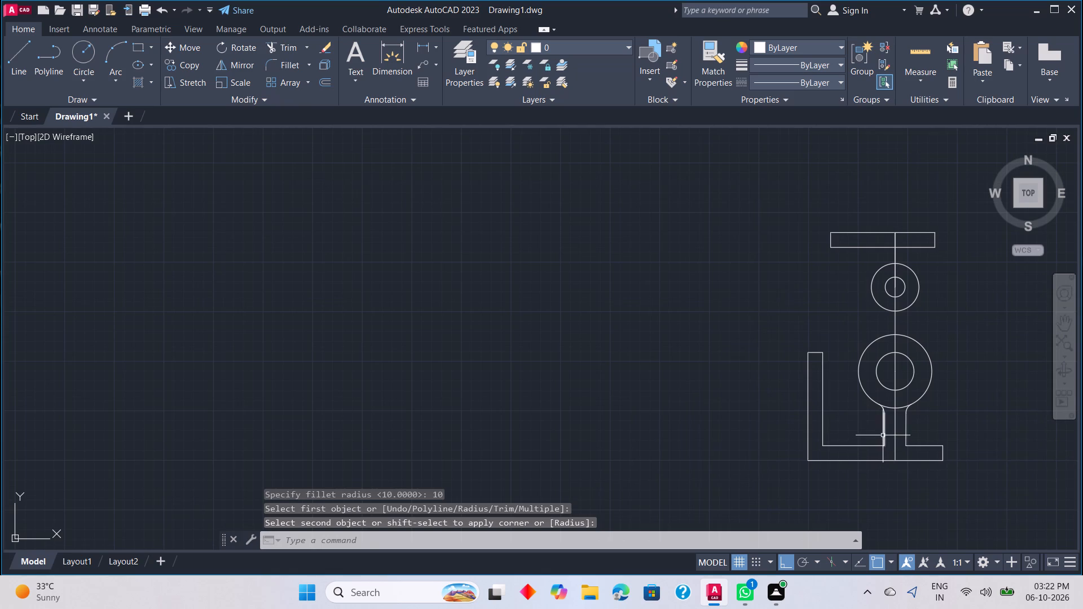
scroll(882, 435, up, 2)
key(space)
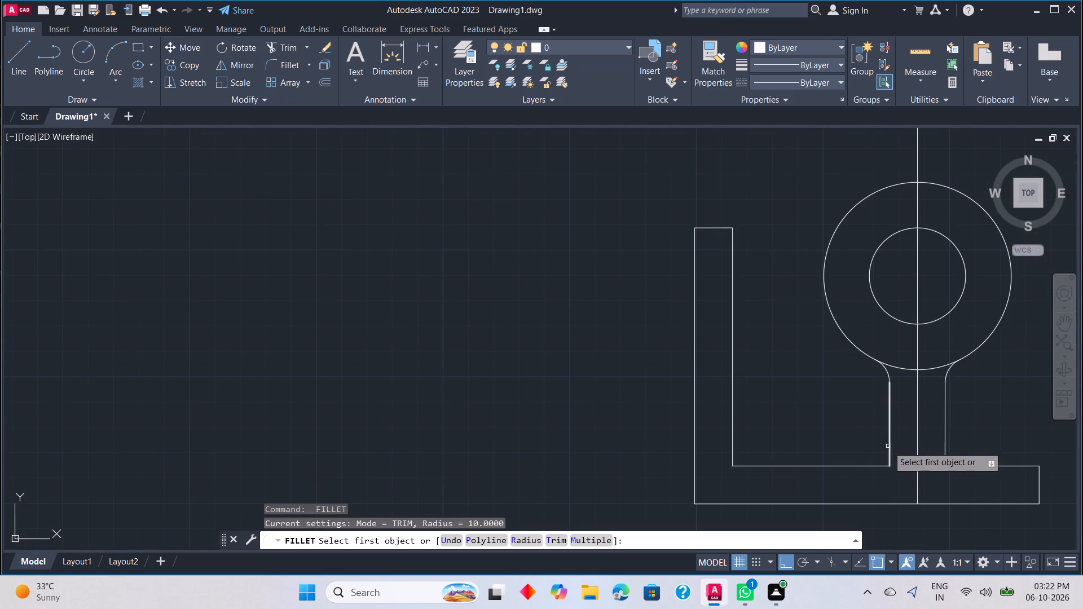
click(888, 446)
click(880, 464)
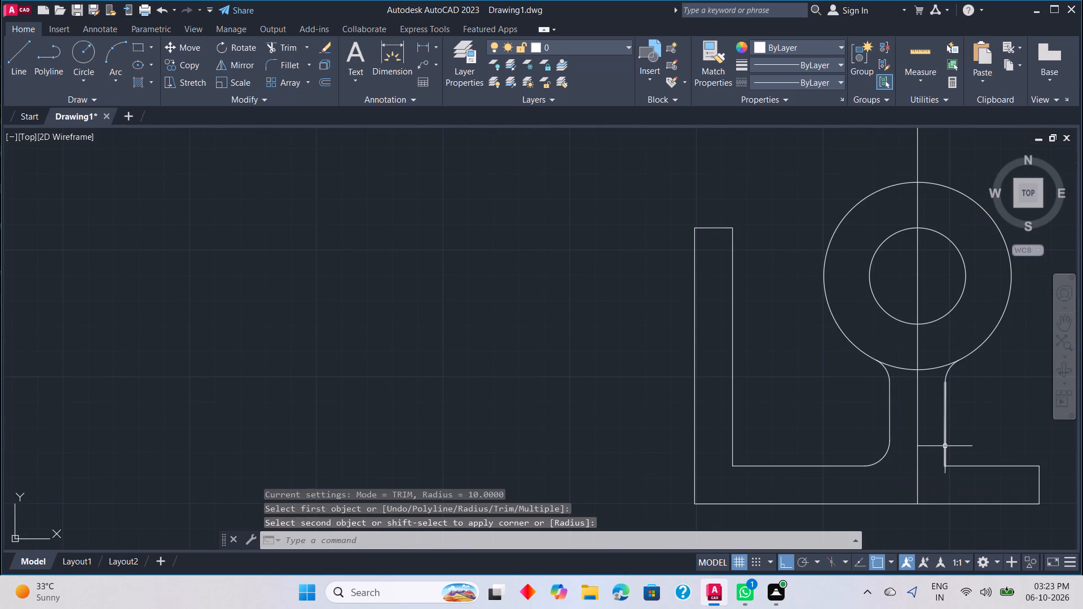
key(space)
click(941, 450)
click(944, 448)
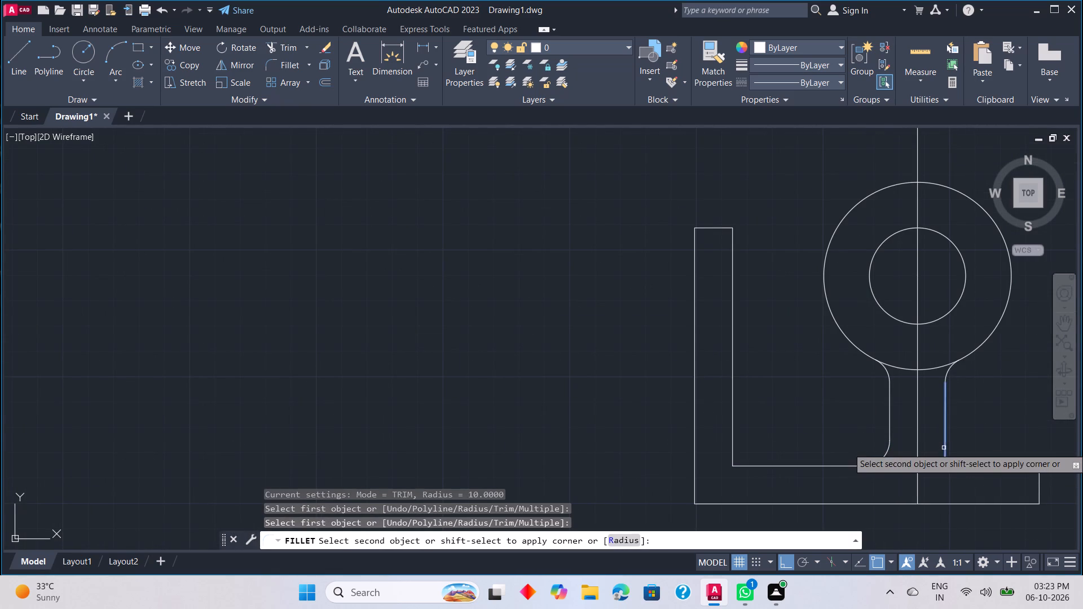
click(957, 468)
Fillet the inner corner between the base's upper edge and the L-shape's upright with the radius of 10.
scroll(927, 420, down, 2)
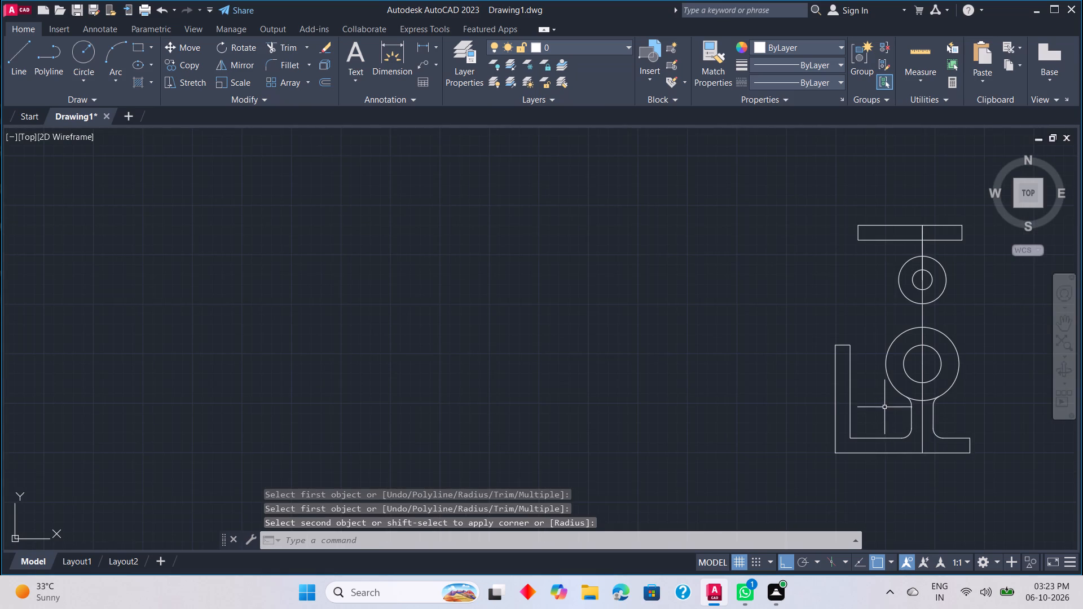
middle_drag(881, 429, 881, 440)
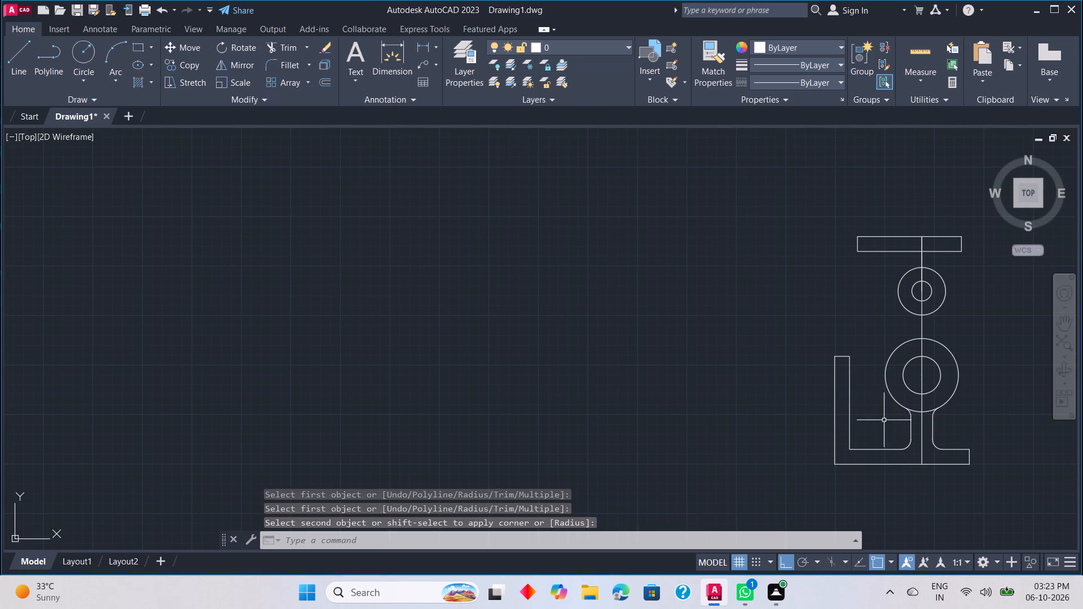
scroll(887, 423, up, 2)
scroll(892, 434, down, 1)
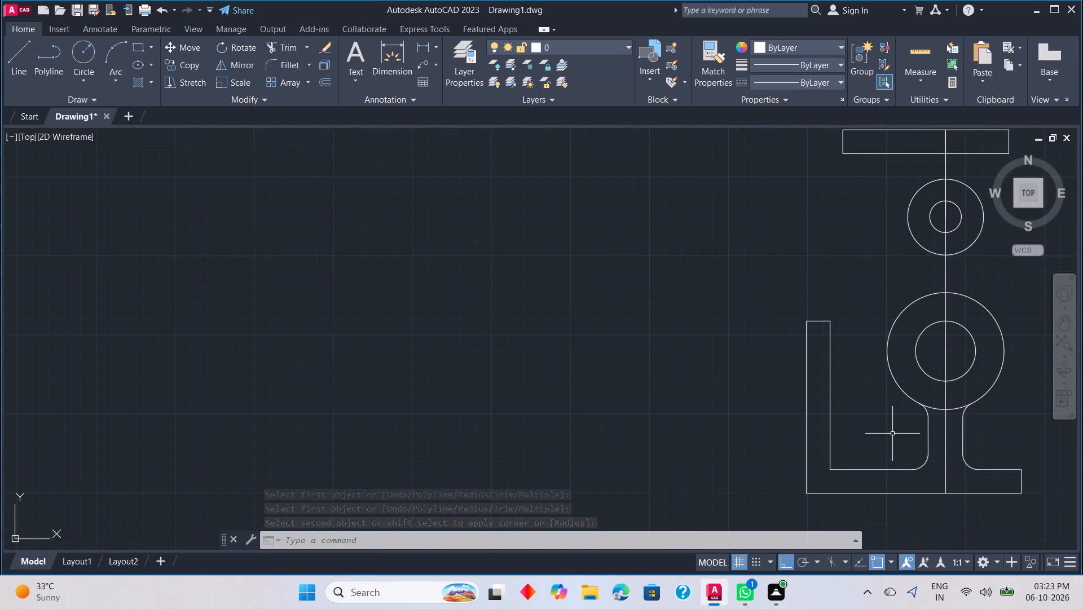
key(Escape)
middle_drag(887, 416, 884, 417)
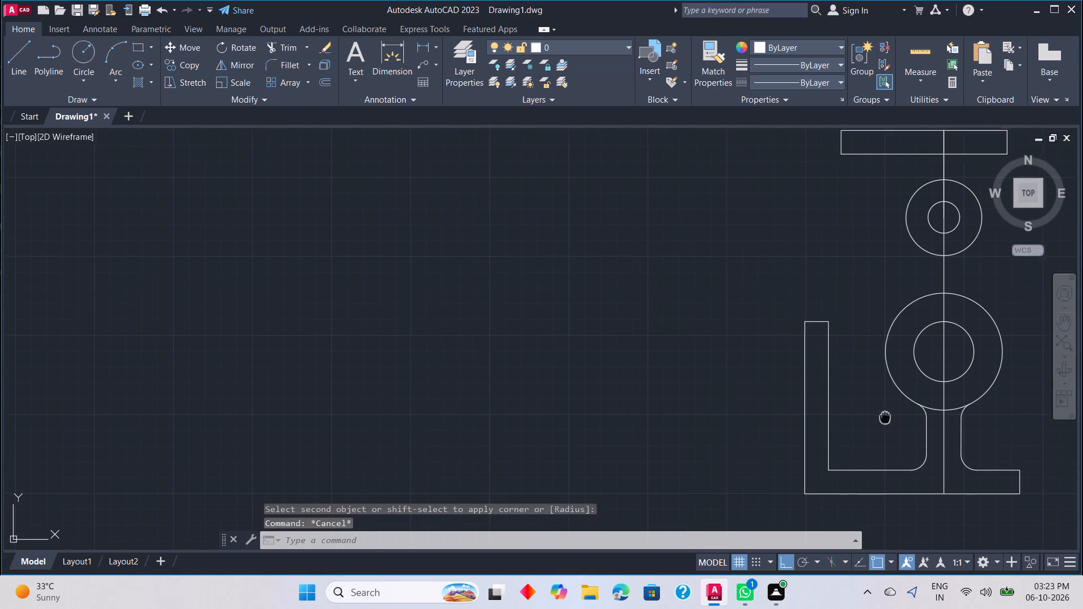
middle_drag(884, 417, 853, 438)
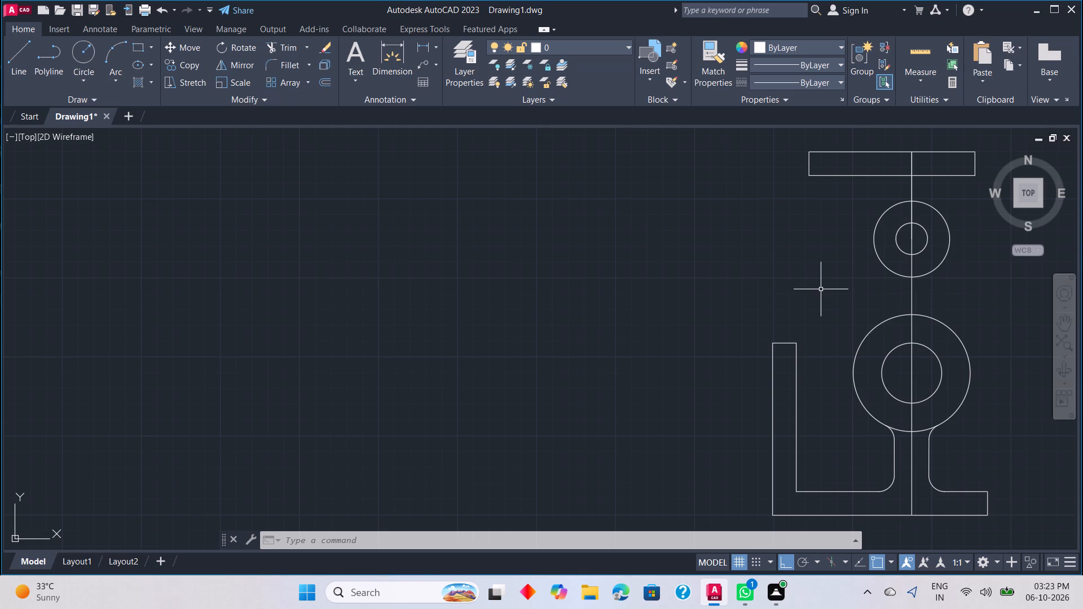
middle_drag(808, 355, 743, 298)
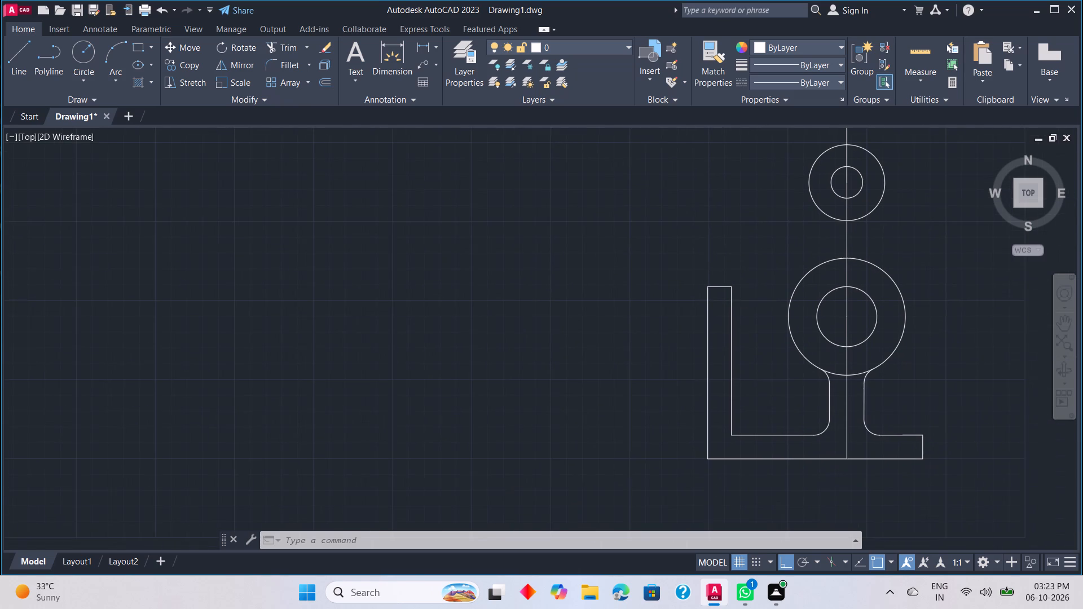
key(space)
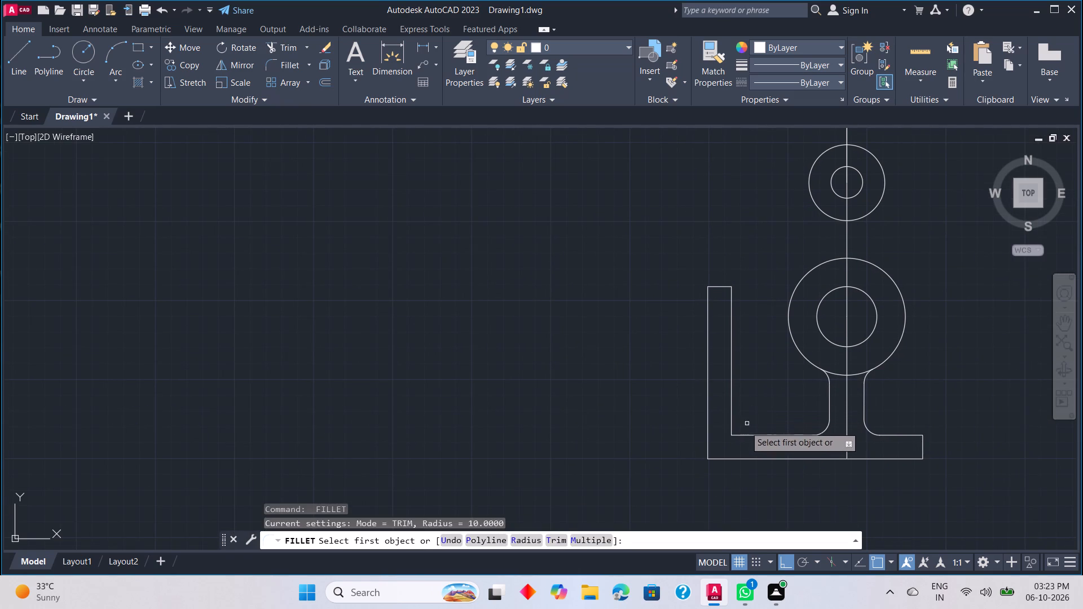
click(746, 433)
click(752, 435)
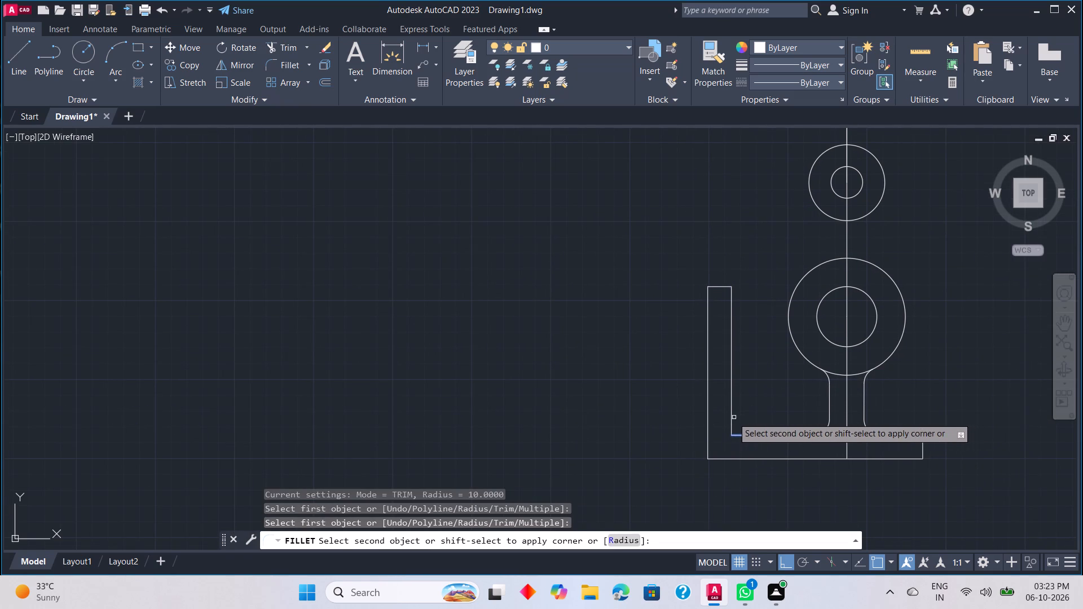
click(732, 412)
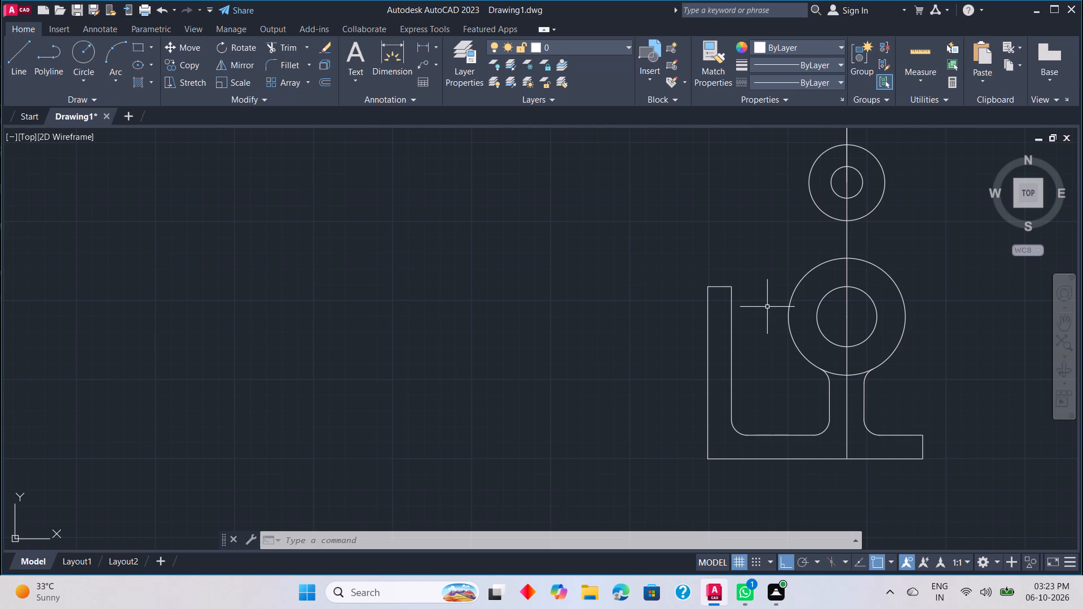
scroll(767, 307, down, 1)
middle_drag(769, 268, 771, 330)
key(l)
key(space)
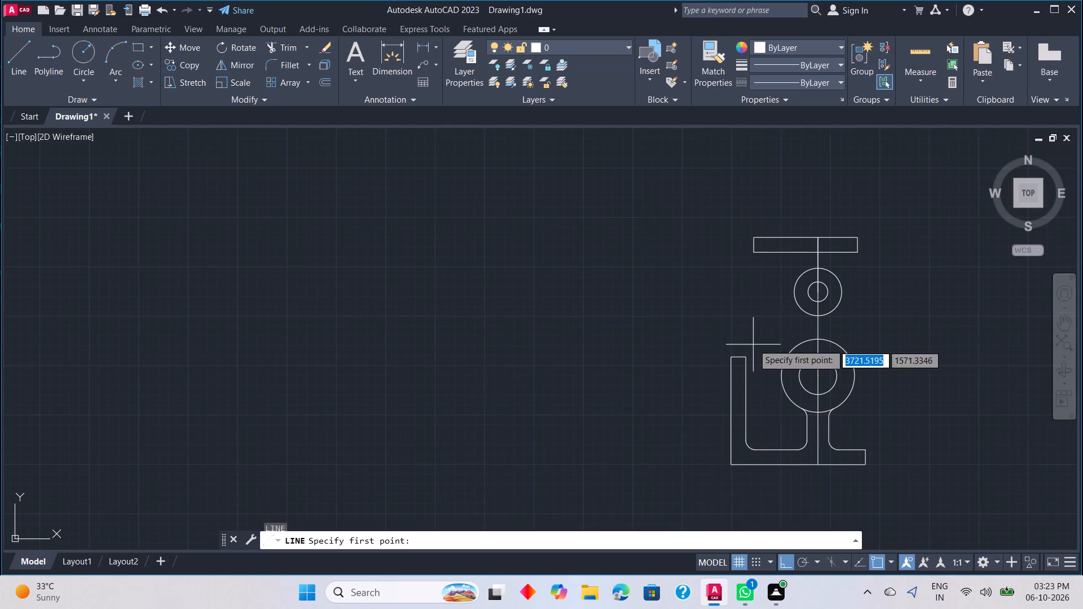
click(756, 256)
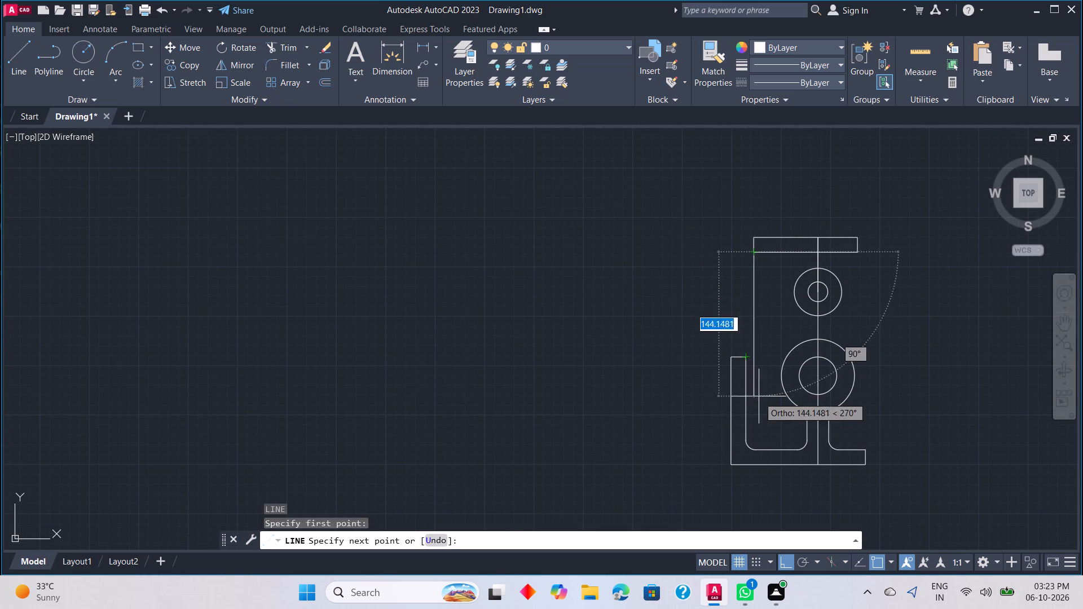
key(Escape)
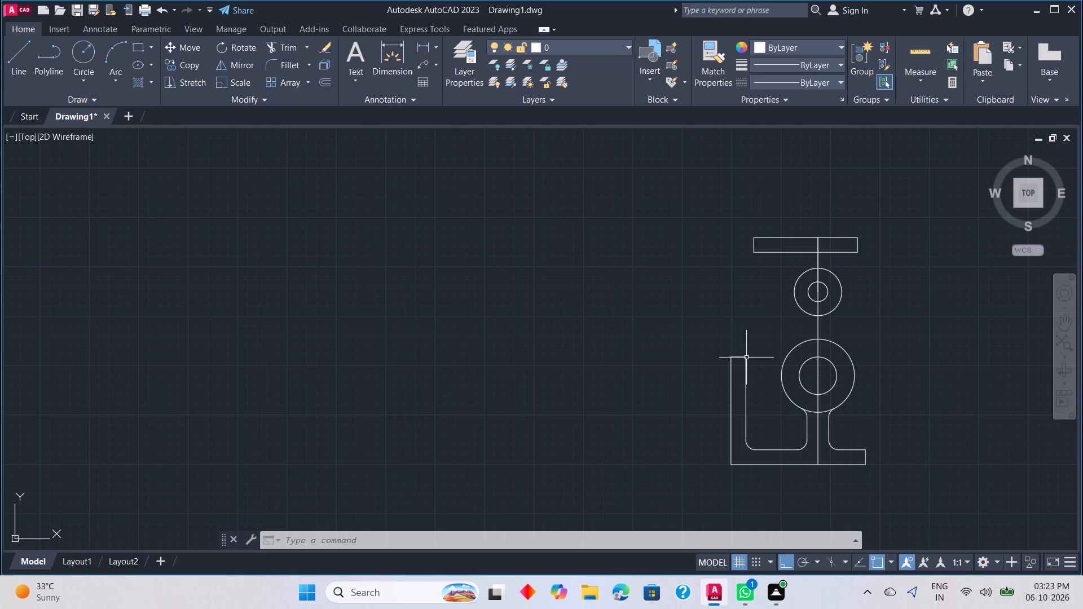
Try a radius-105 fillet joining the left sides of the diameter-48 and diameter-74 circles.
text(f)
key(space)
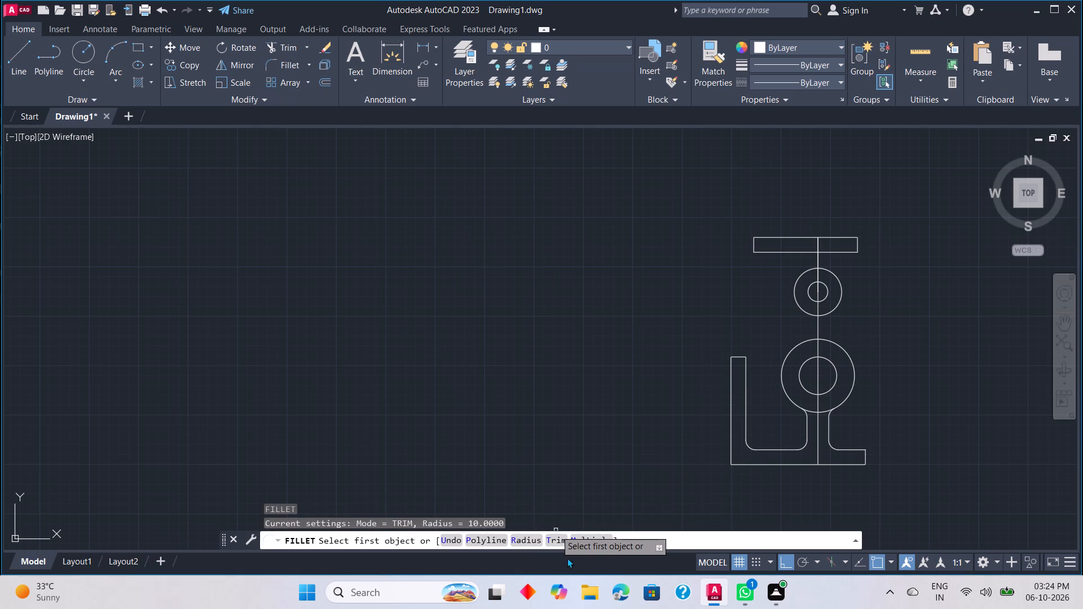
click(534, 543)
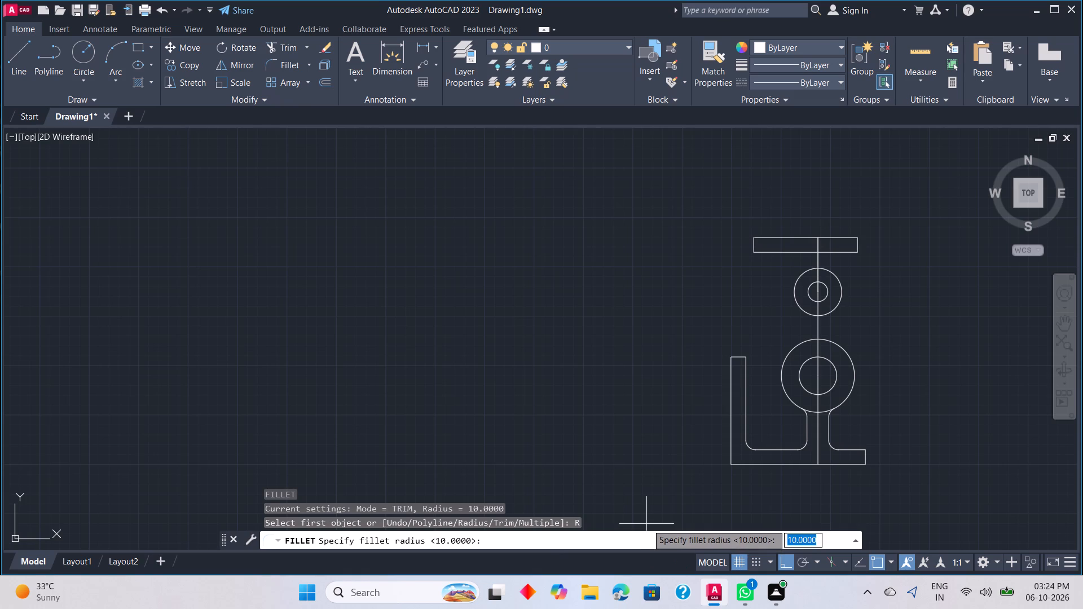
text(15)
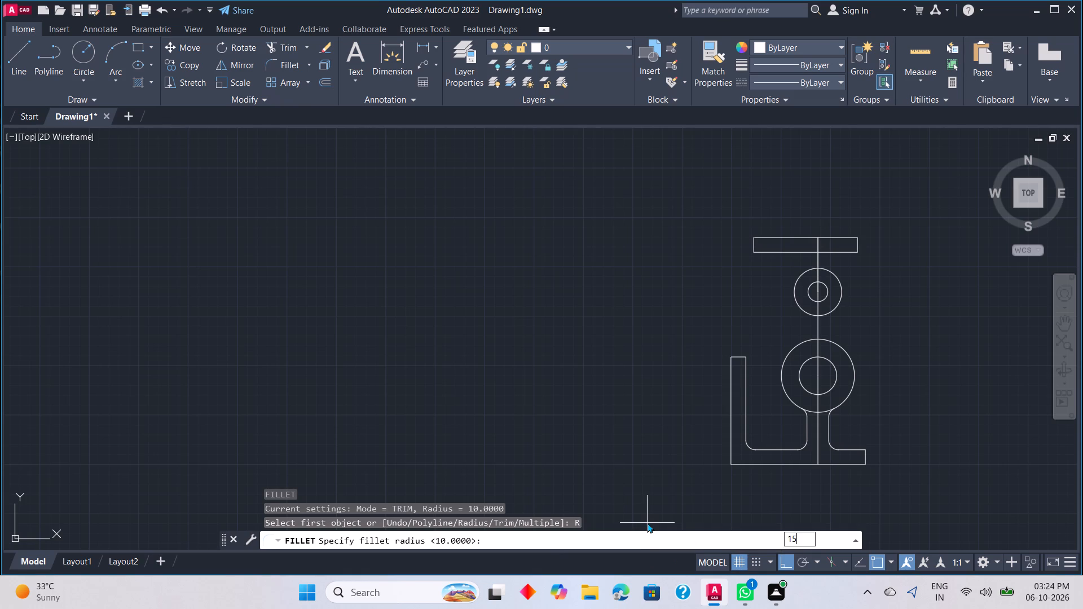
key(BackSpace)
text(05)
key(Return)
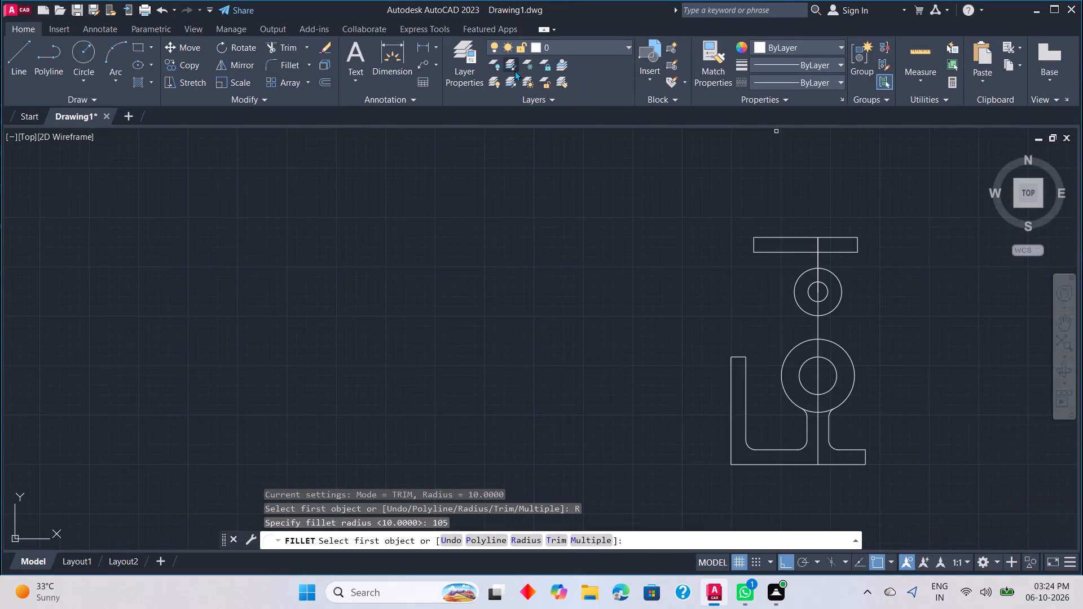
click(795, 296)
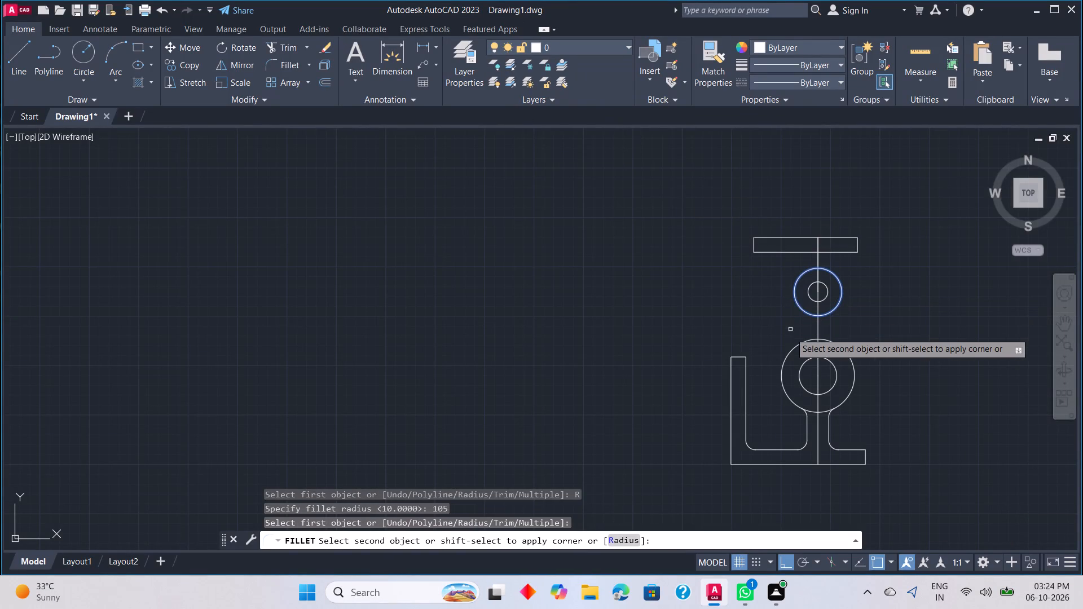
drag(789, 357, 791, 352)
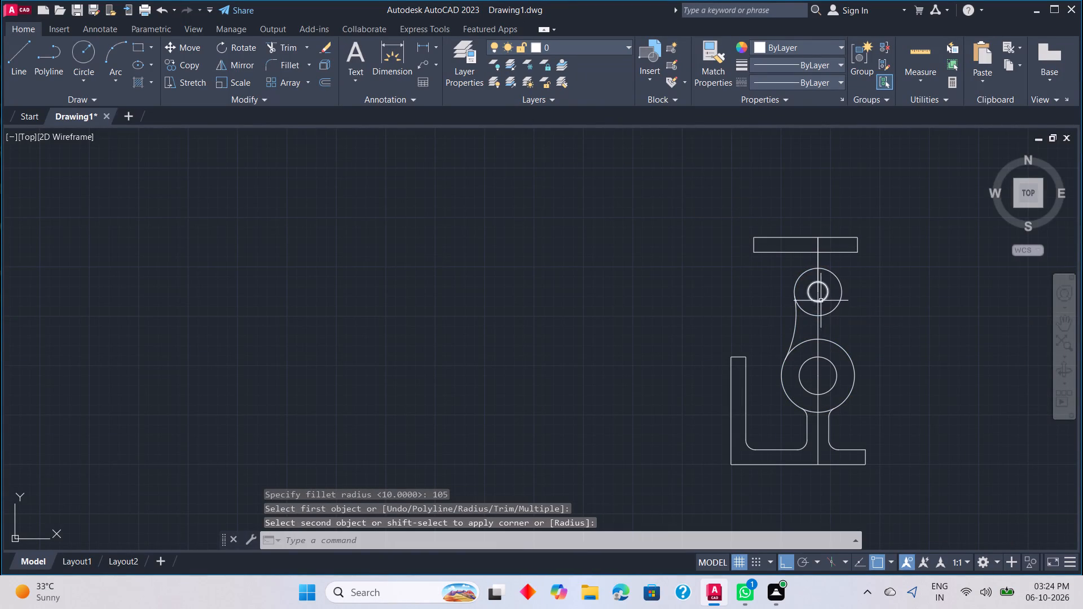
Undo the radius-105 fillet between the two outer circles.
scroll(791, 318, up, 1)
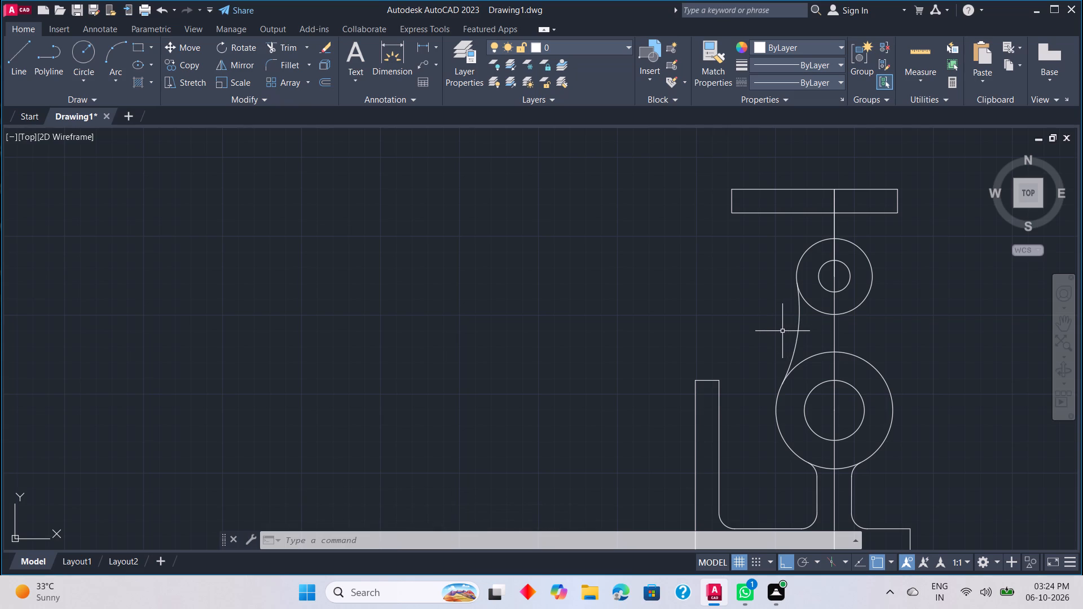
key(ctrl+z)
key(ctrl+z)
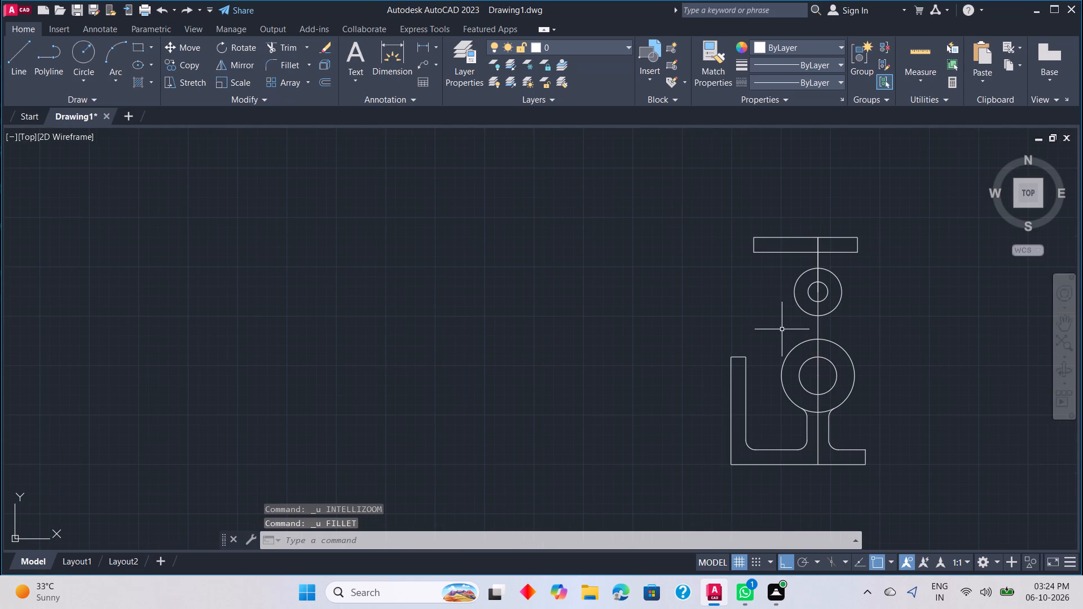
Fillet the right sides of the diameter-48 and diameter-74 circles with a radius of 36.
key(f)
key(space)
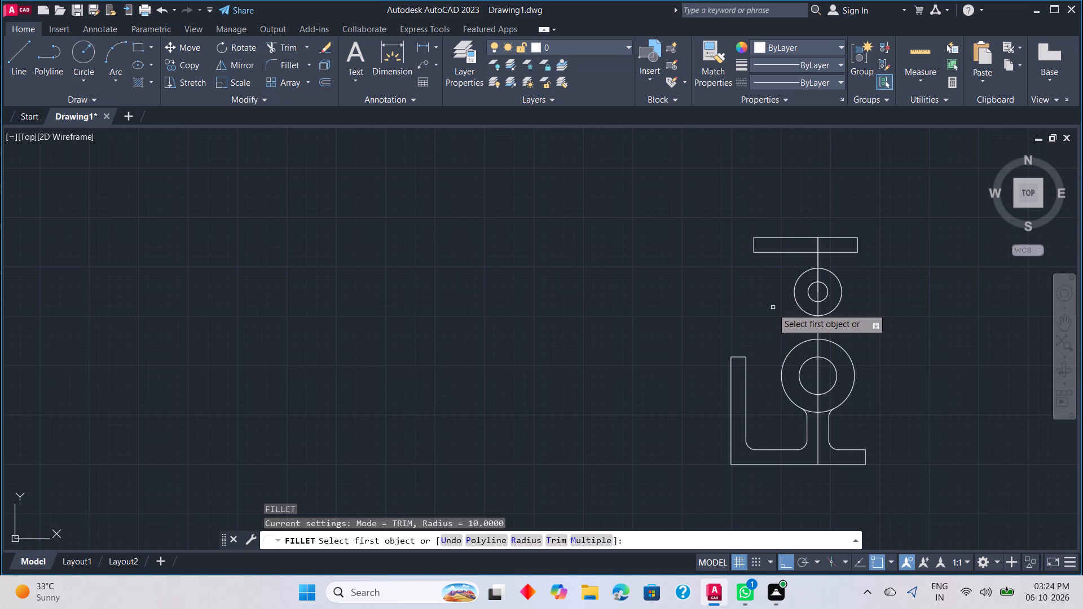
click(531, 545)
text(36)
key(Return)
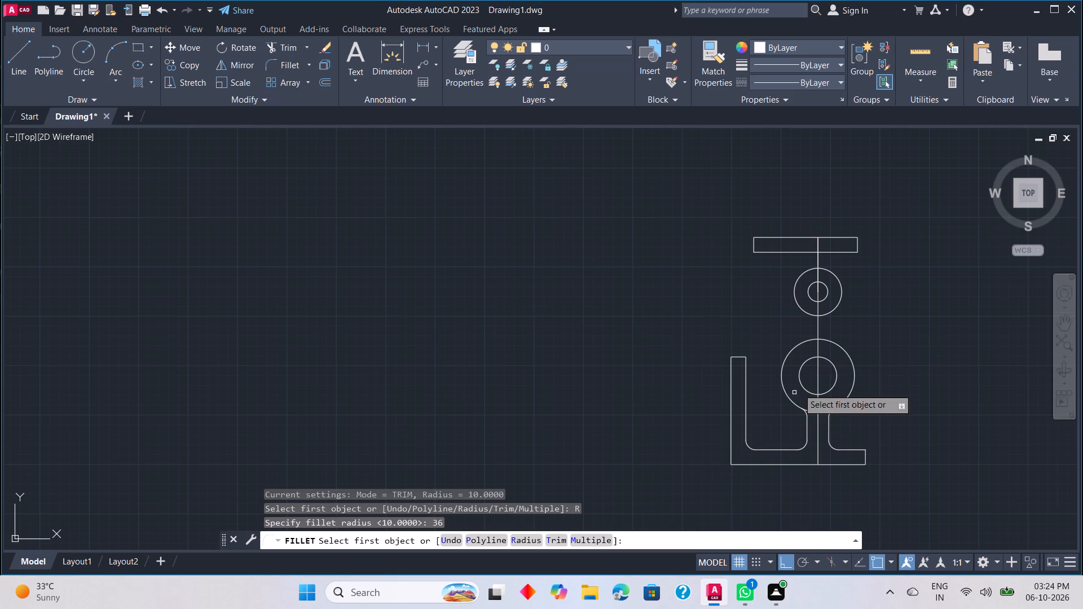
click(838, 303)
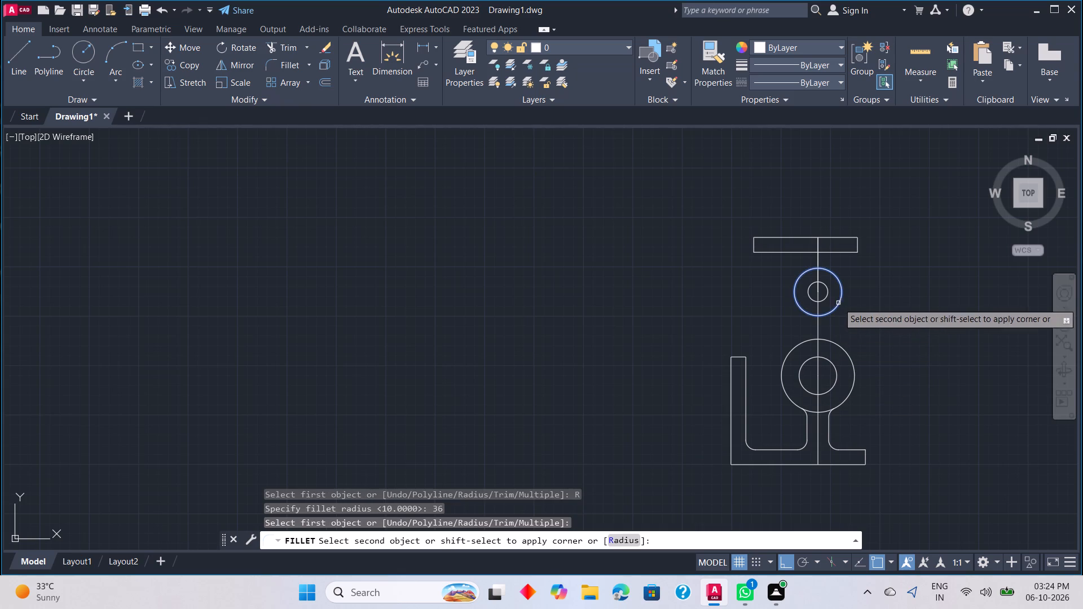
click(840, 349)
click(882, 324)
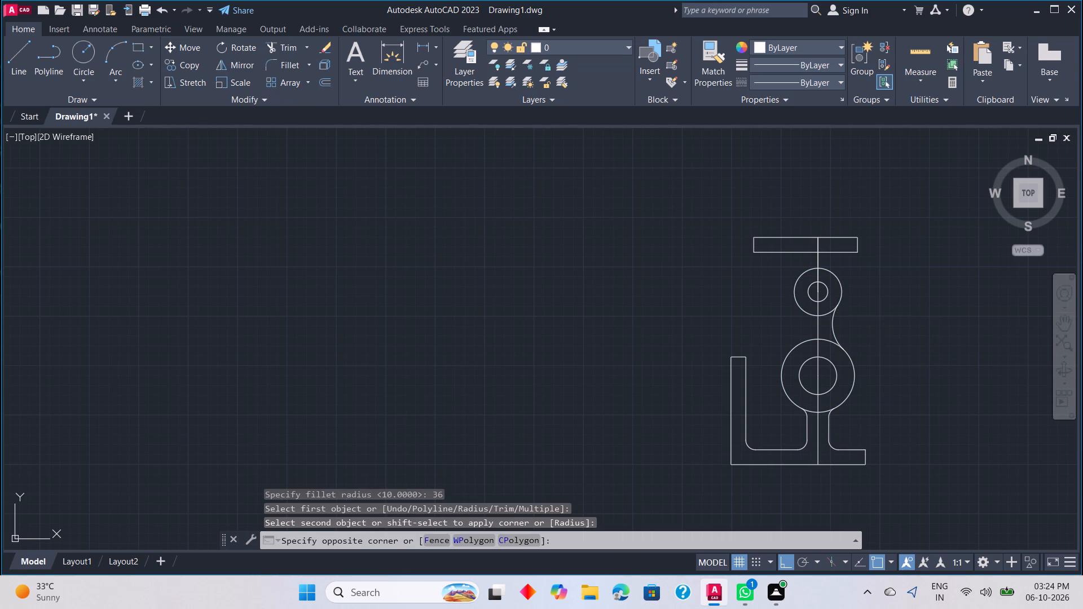
key(Escape)
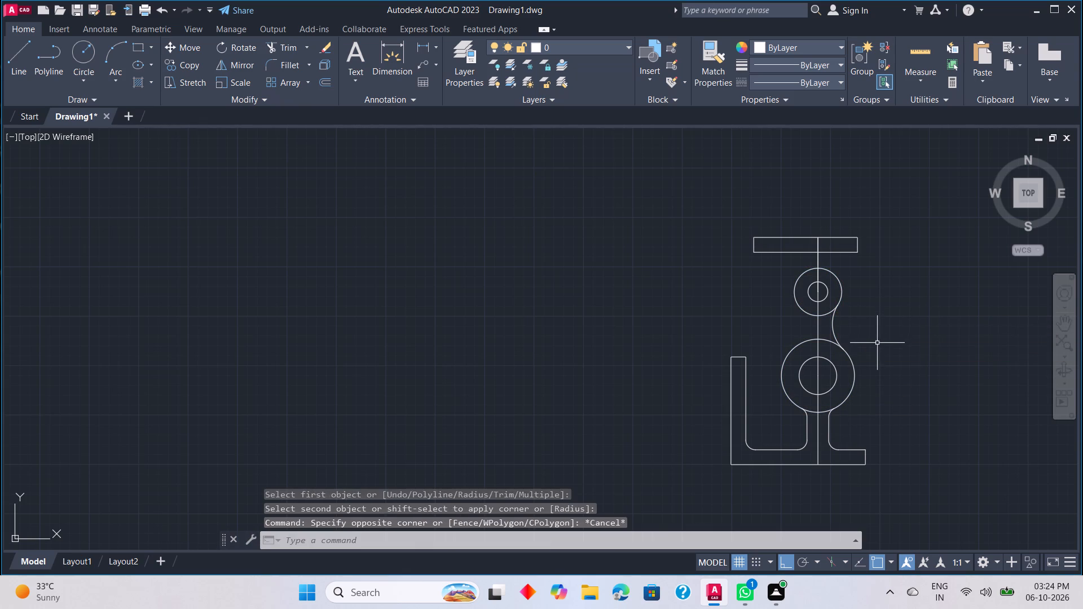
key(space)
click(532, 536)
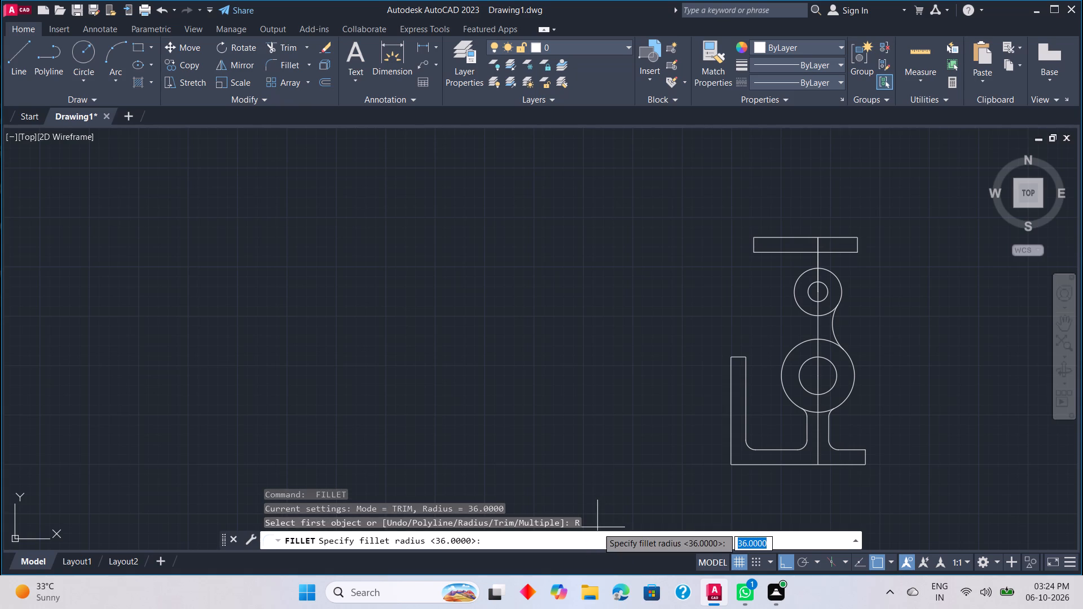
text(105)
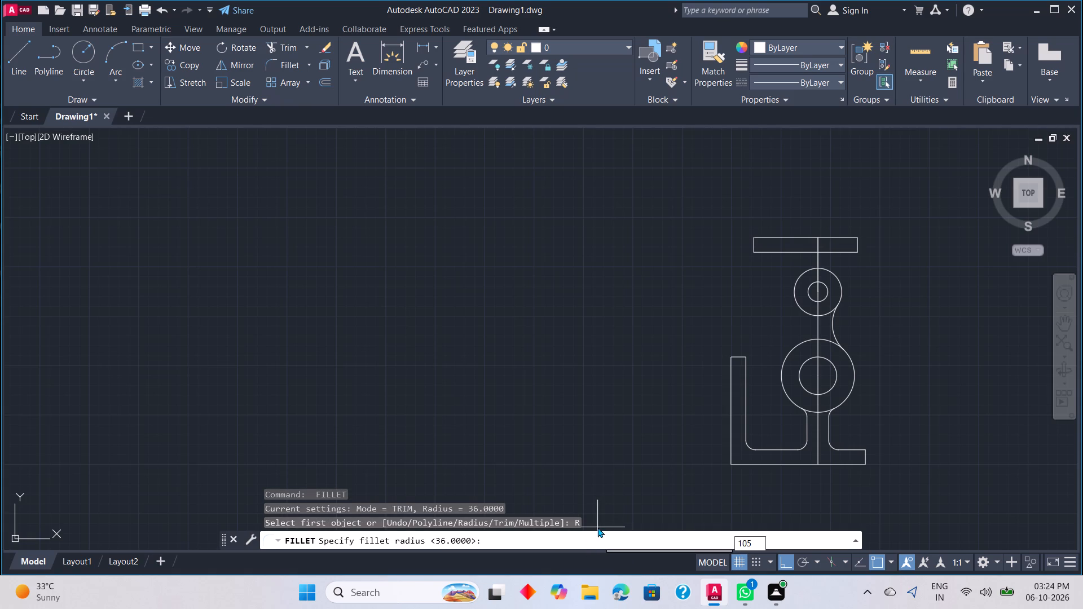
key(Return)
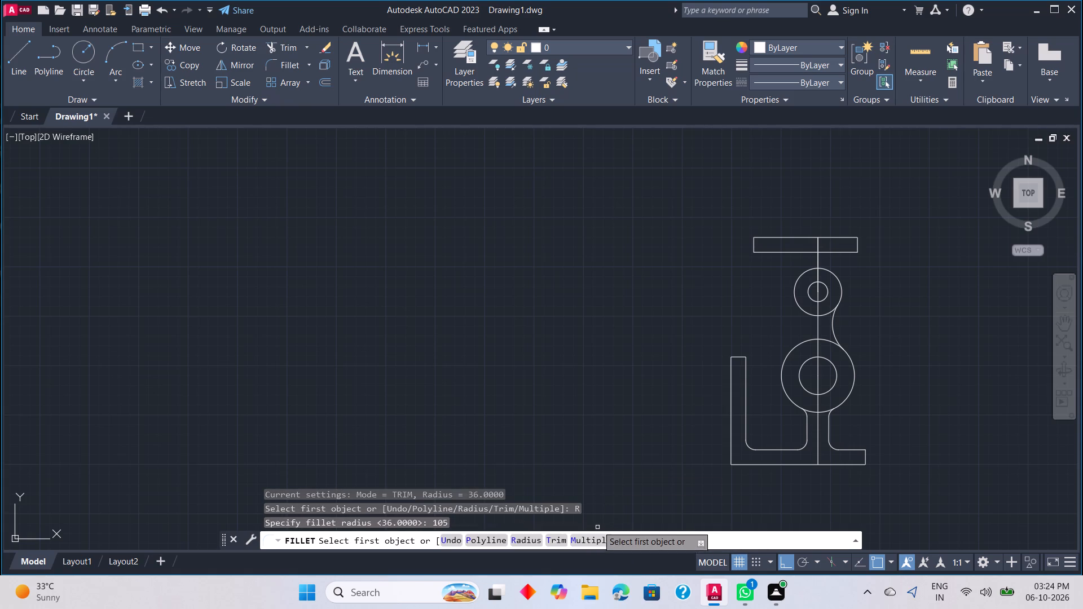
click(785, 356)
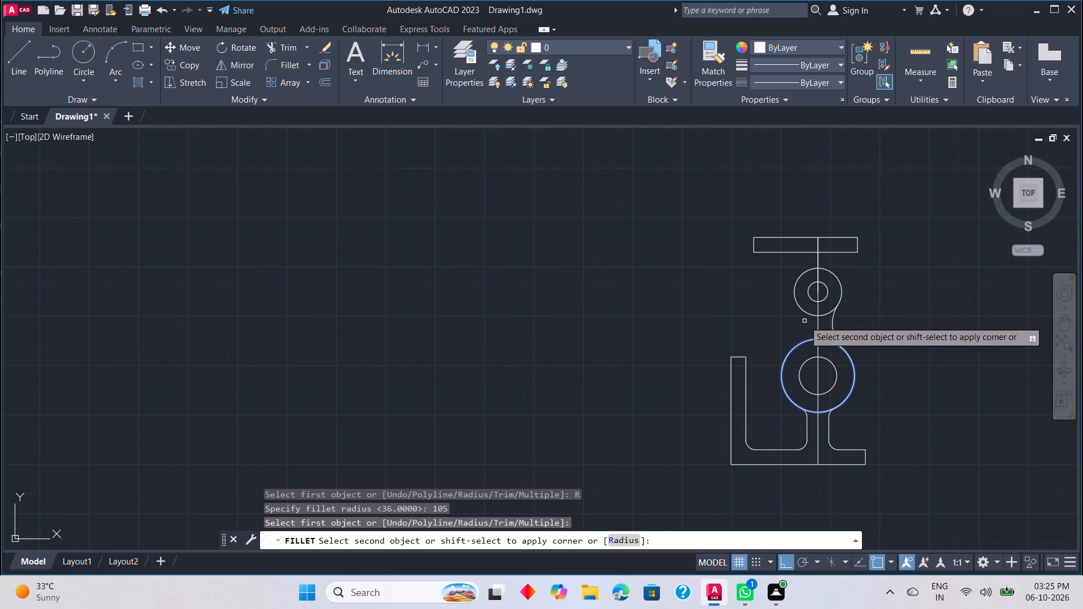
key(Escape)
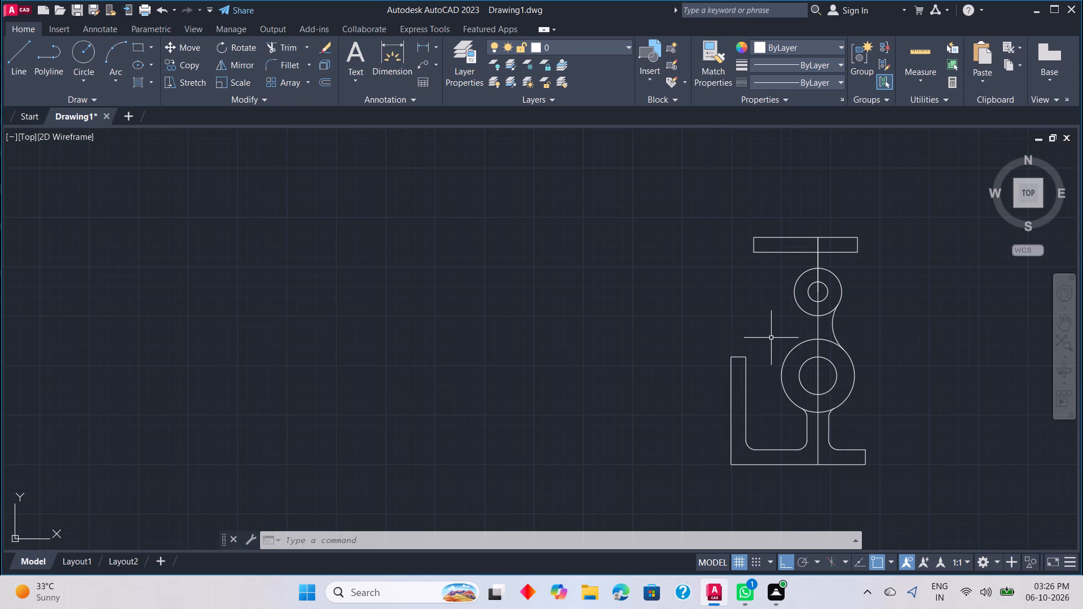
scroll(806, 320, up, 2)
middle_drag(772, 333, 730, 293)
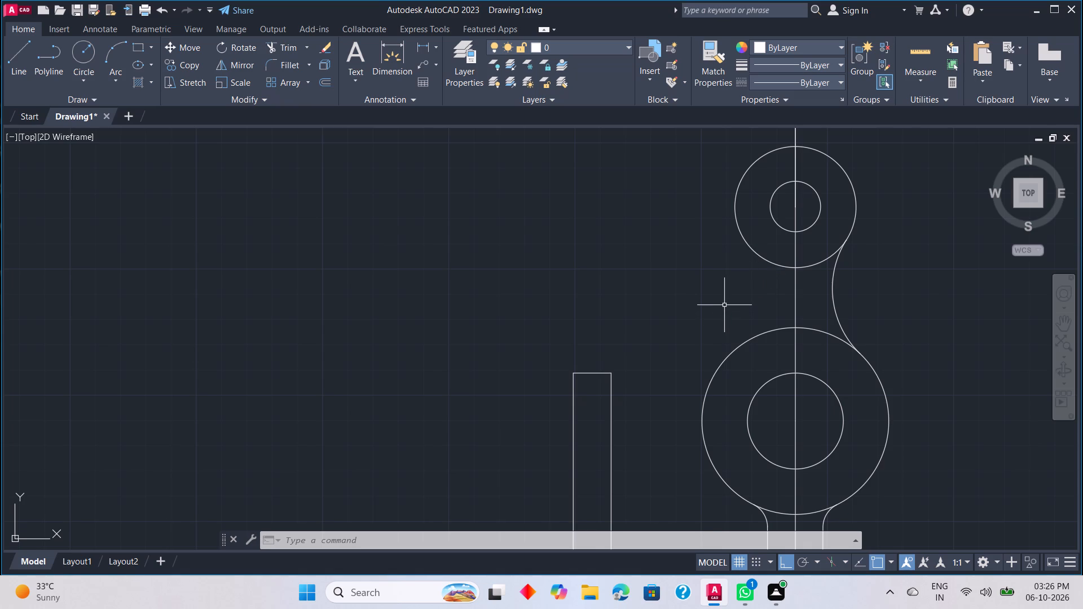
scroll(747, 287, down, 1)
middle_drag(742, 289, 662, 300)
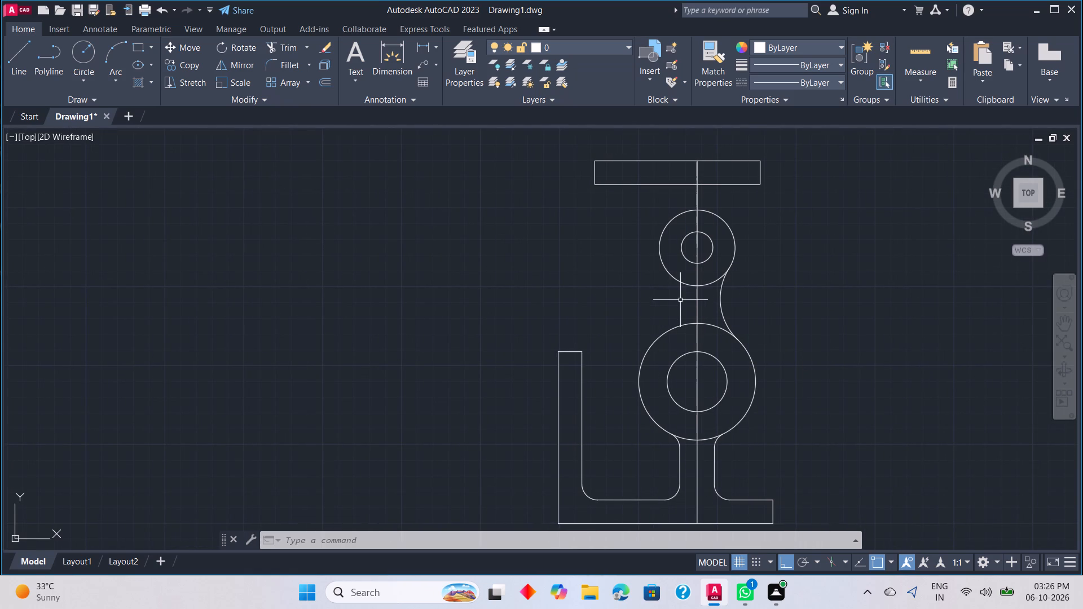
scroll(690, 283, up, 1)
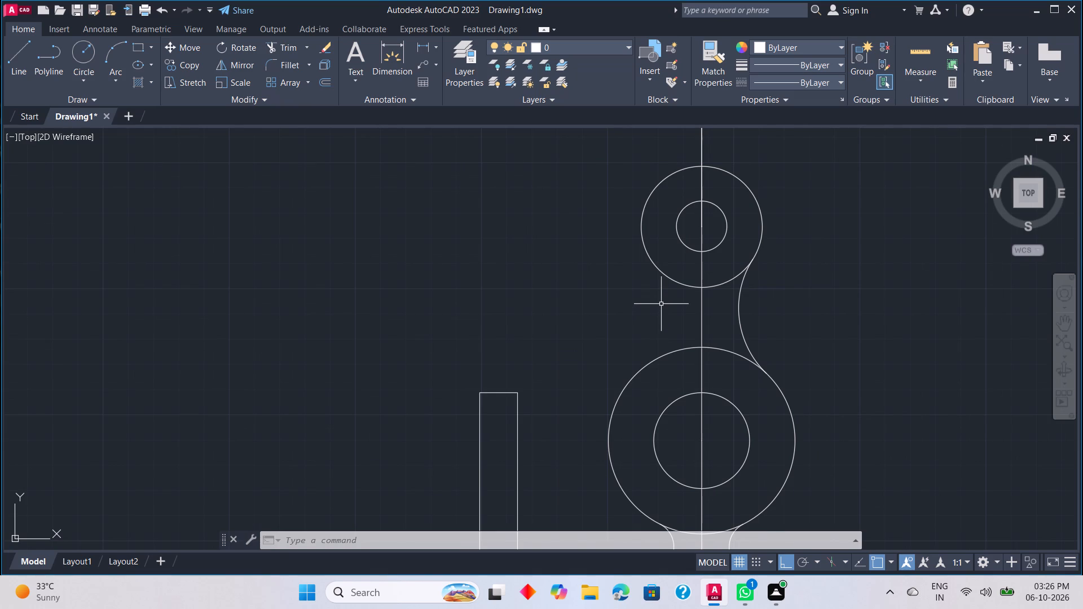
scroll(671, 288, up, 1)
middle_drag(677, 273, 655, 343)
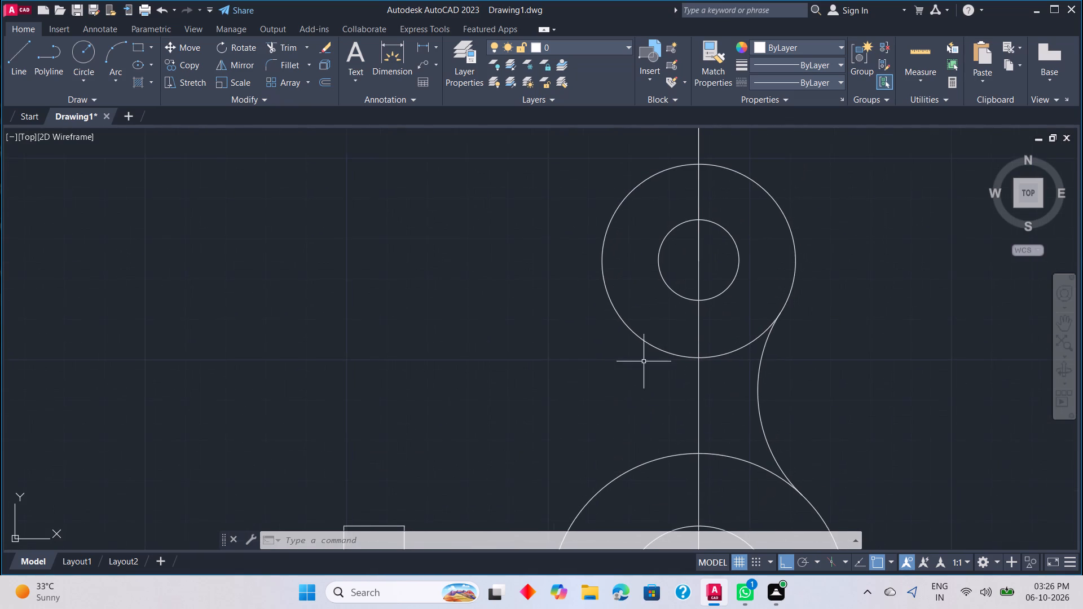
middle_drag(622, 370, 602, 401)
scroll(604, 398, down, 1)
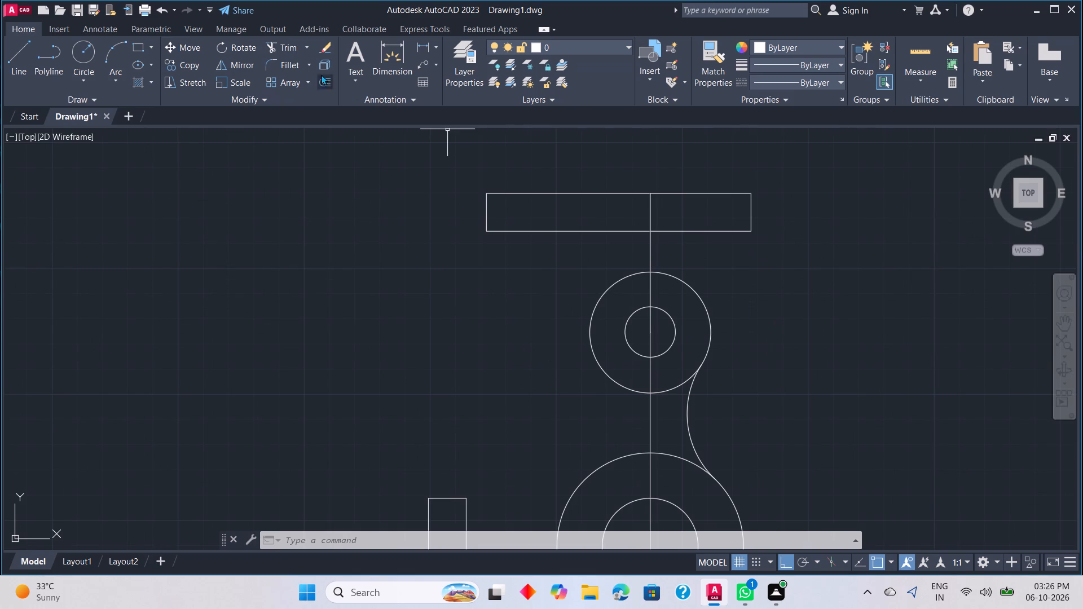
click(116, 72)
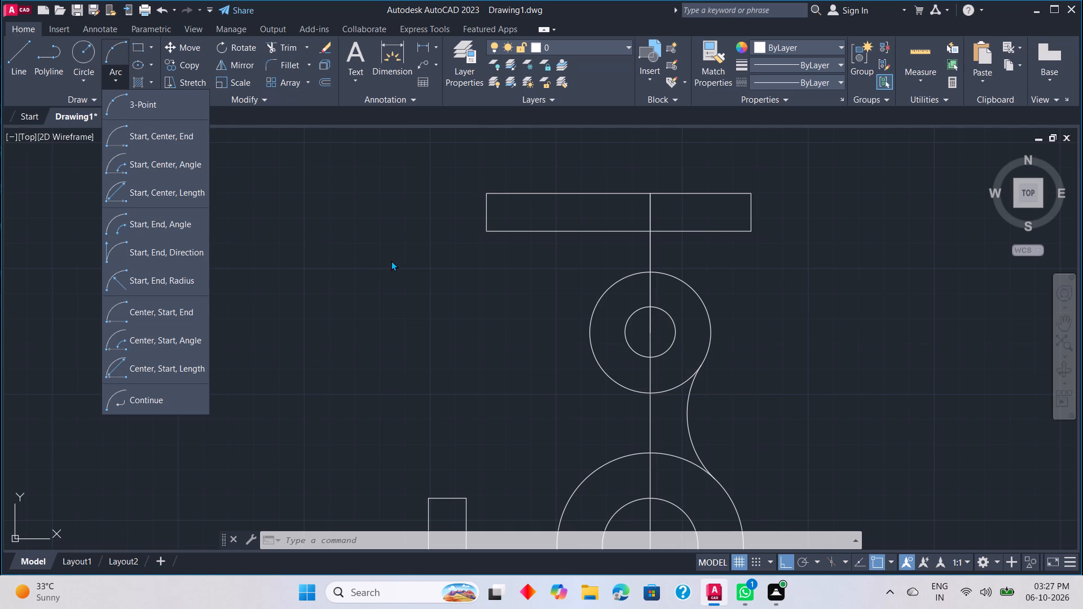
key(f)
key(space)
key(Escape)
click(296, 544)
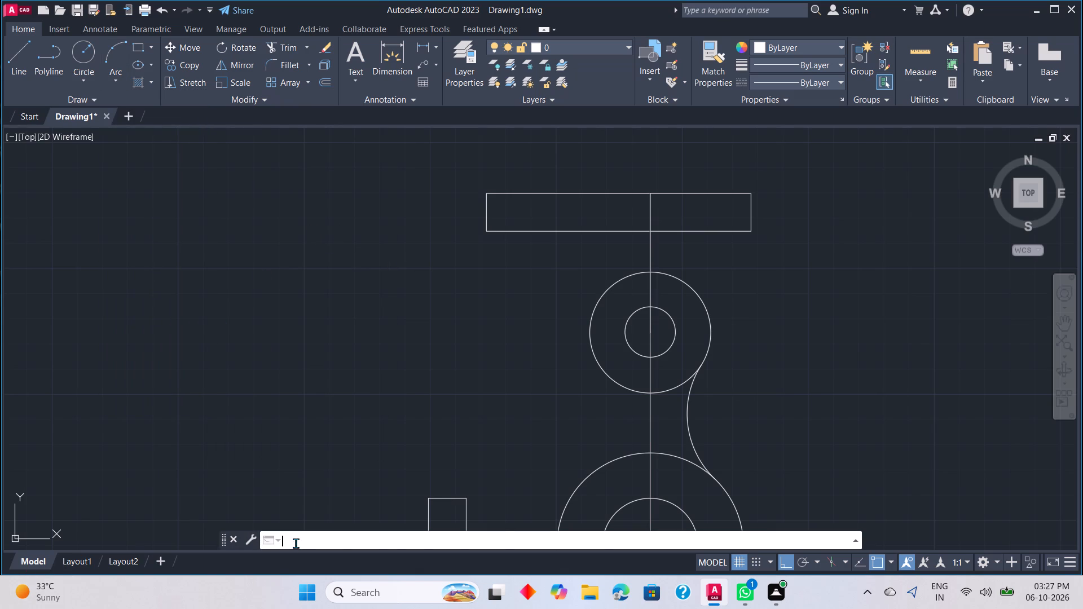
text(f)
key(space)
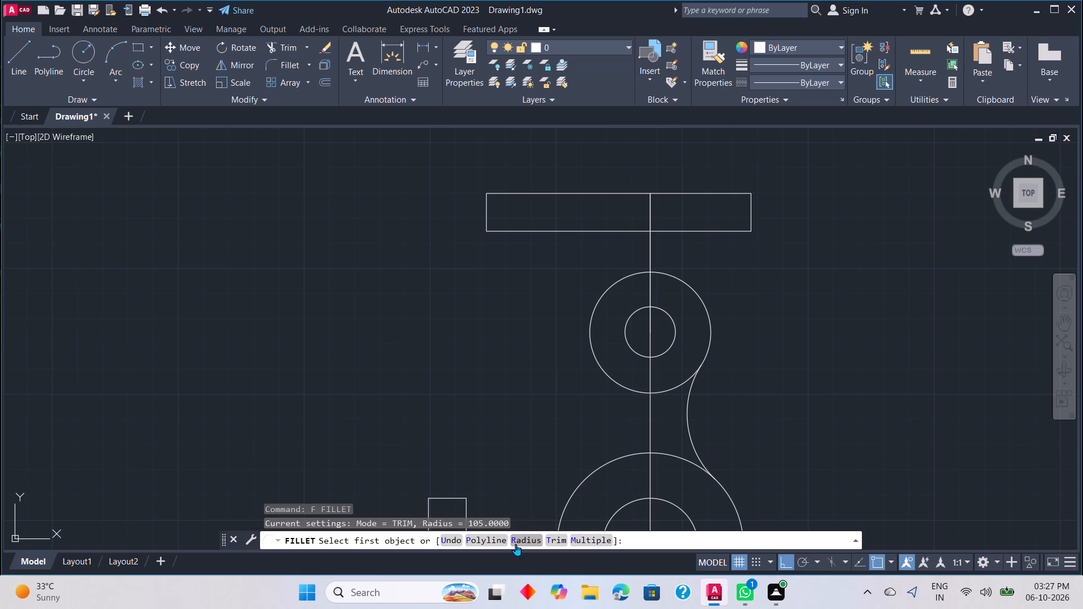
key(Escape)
Draw a circle with a radius of 105 in the empty area to the left of the part.
key(c)
key(space)
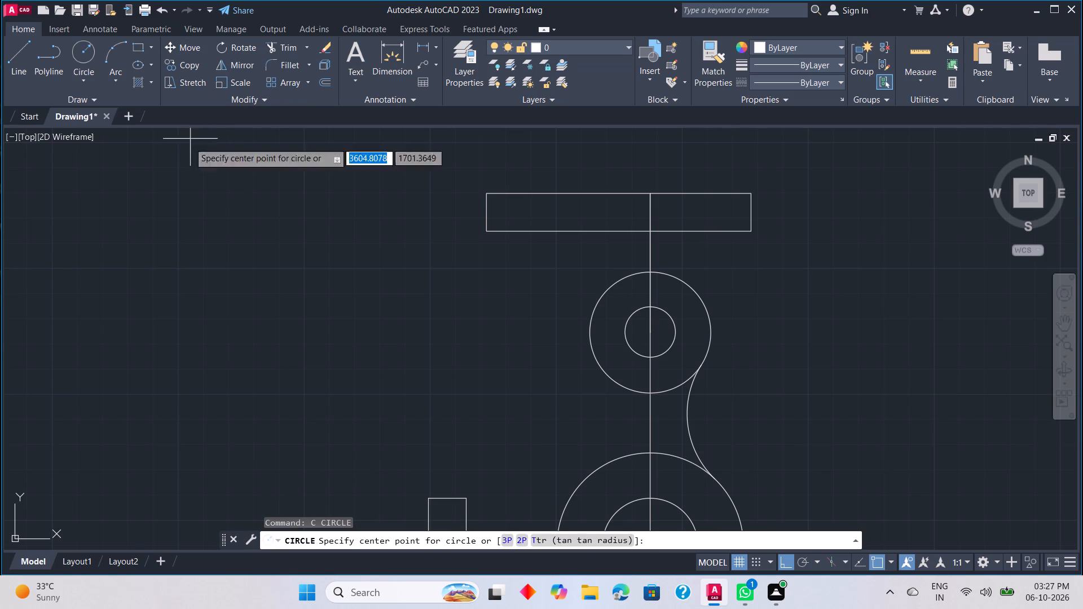
click(179, 303)
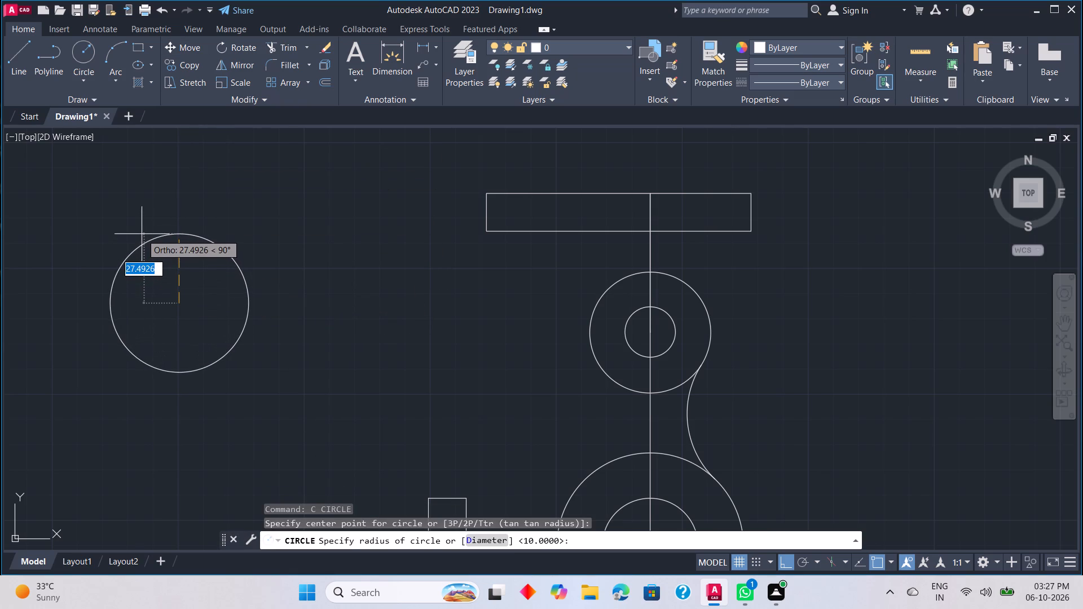
text(105)
key(Return)
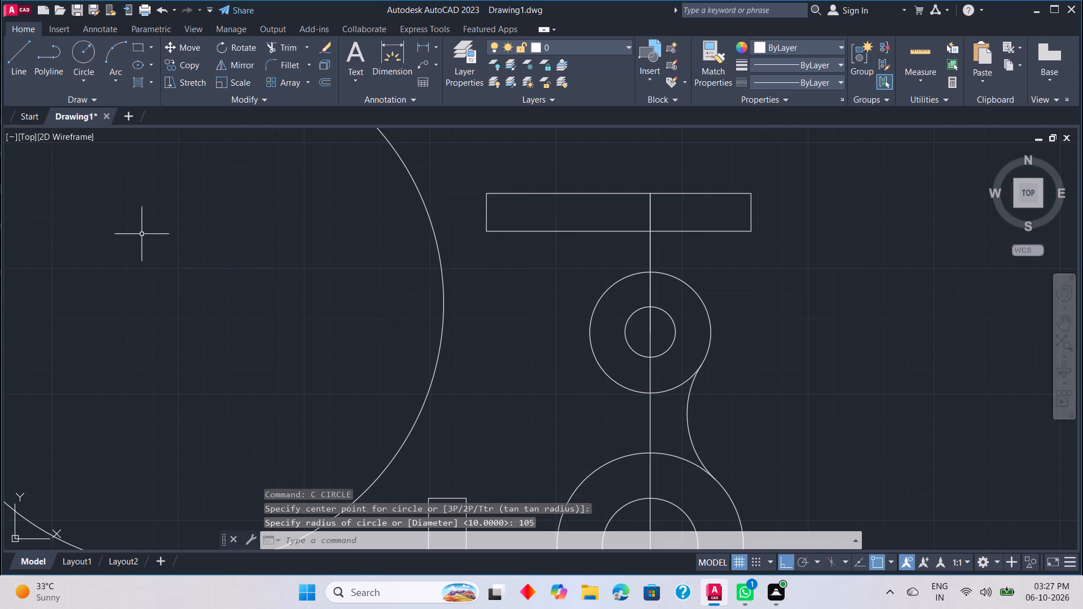
scroll(220, 221, down, 3)
scroll(219, 220, up, 1)
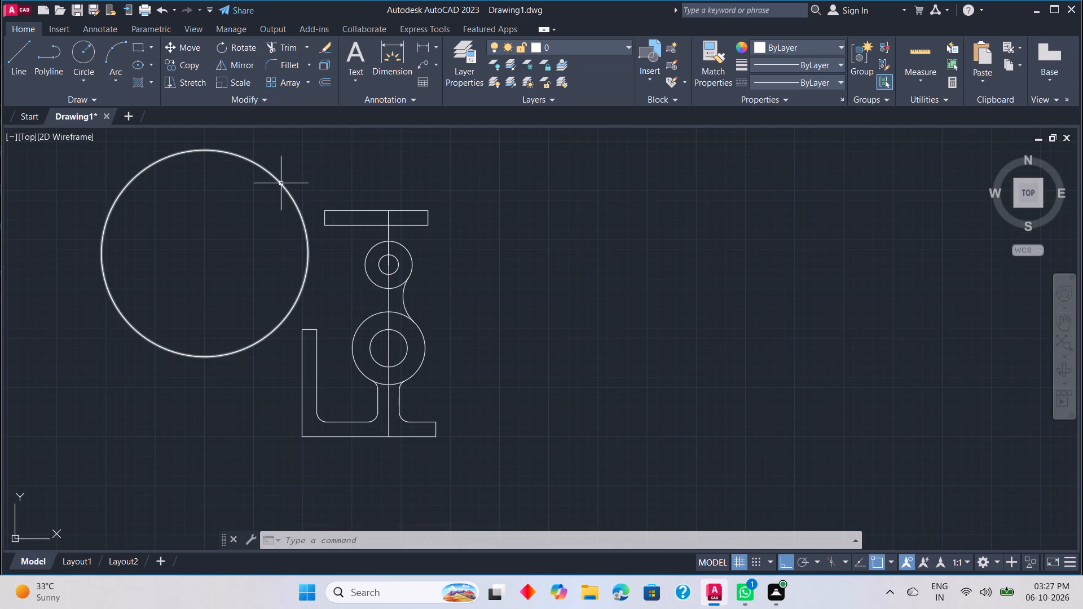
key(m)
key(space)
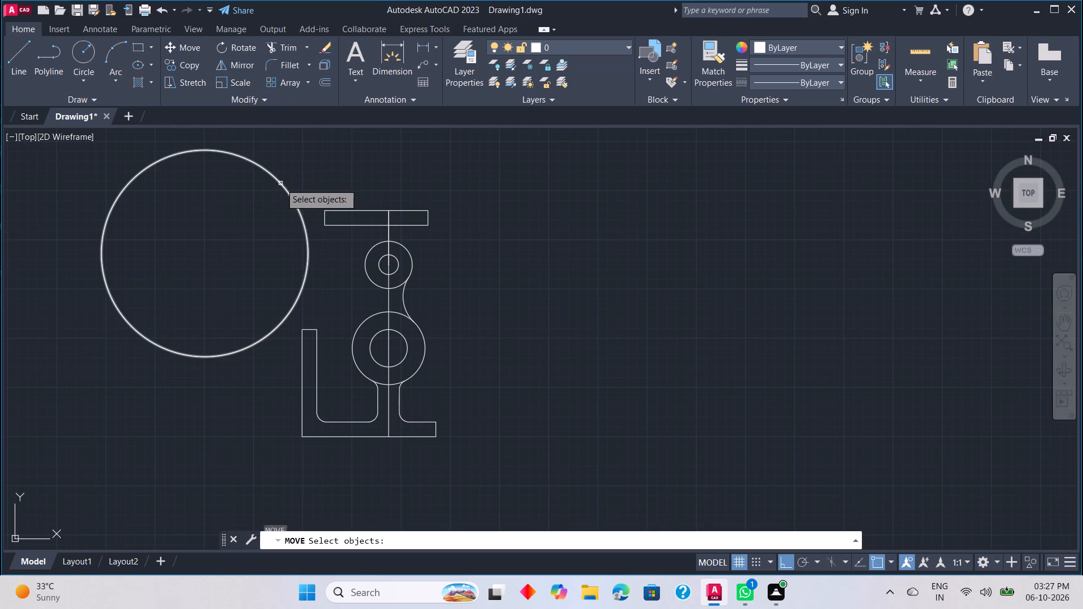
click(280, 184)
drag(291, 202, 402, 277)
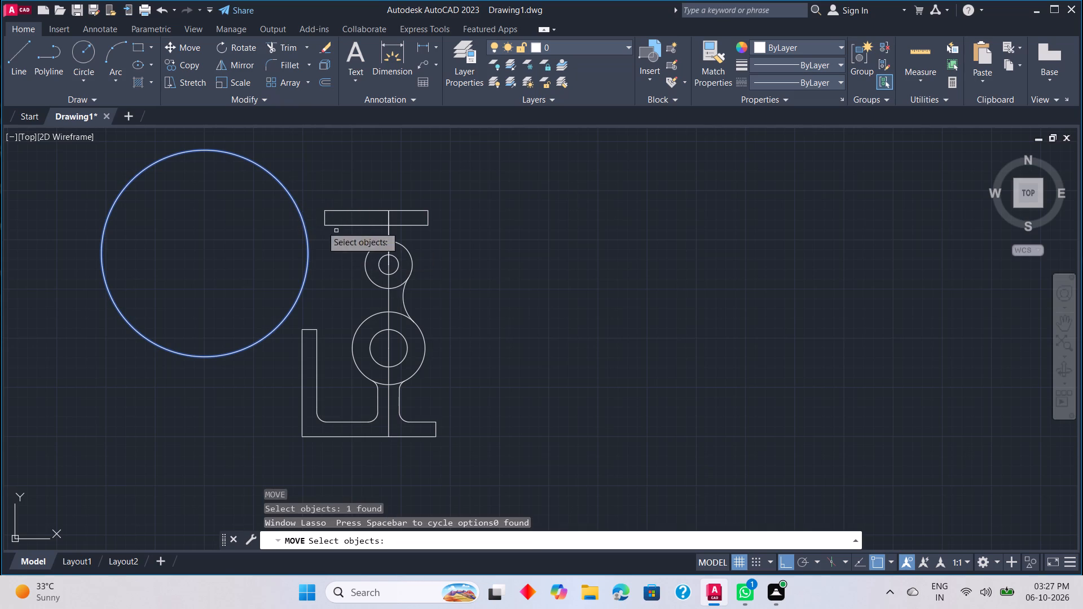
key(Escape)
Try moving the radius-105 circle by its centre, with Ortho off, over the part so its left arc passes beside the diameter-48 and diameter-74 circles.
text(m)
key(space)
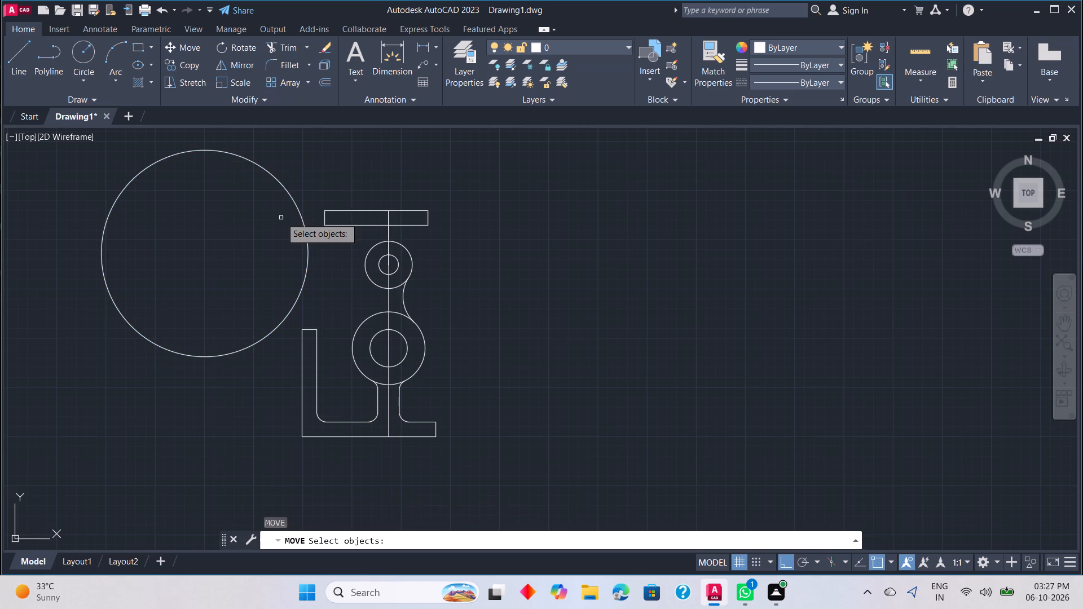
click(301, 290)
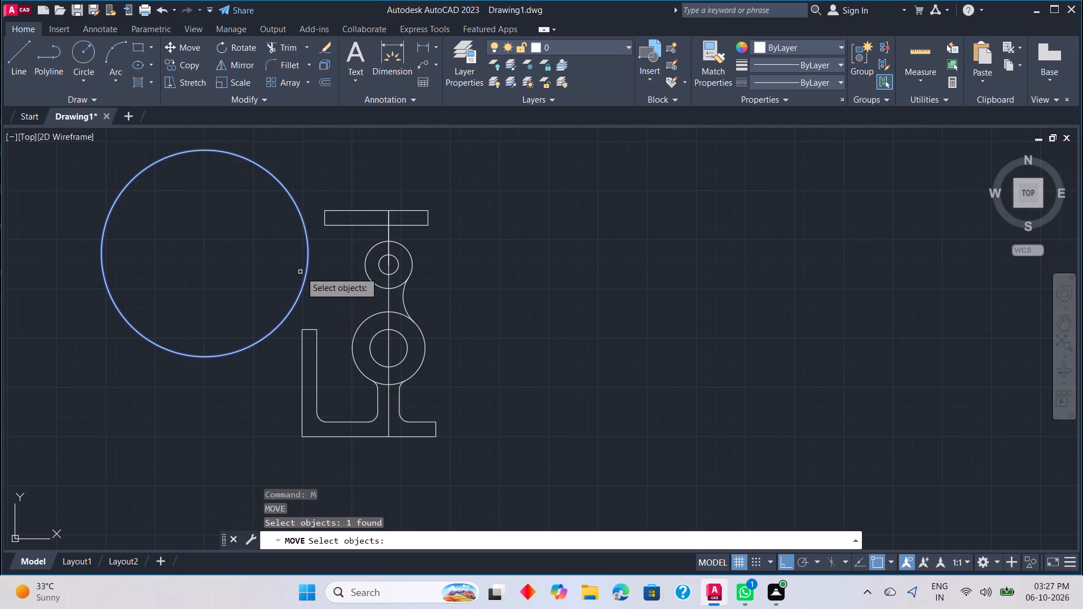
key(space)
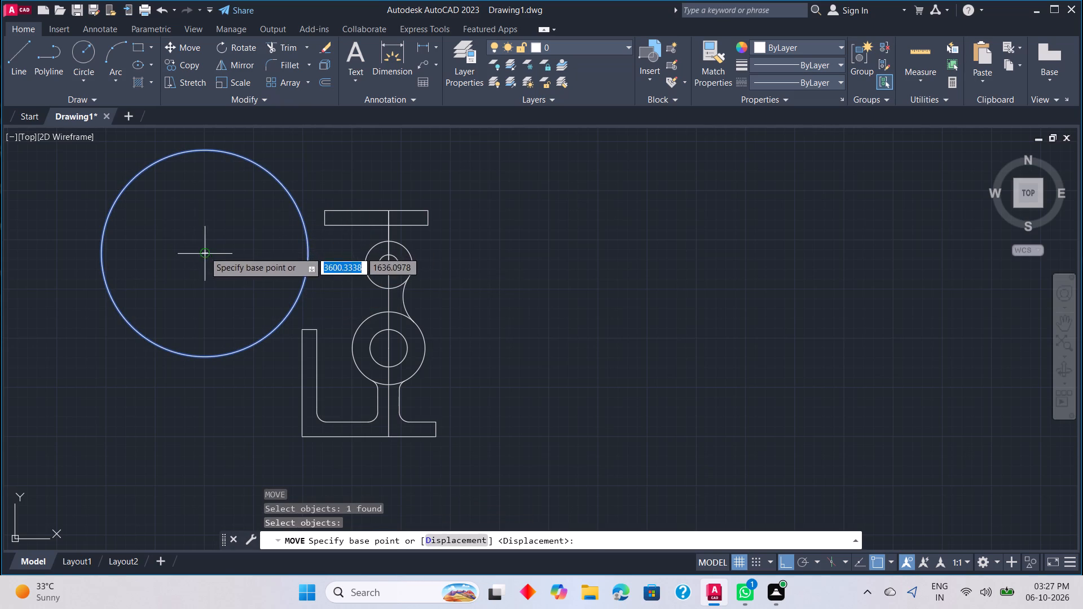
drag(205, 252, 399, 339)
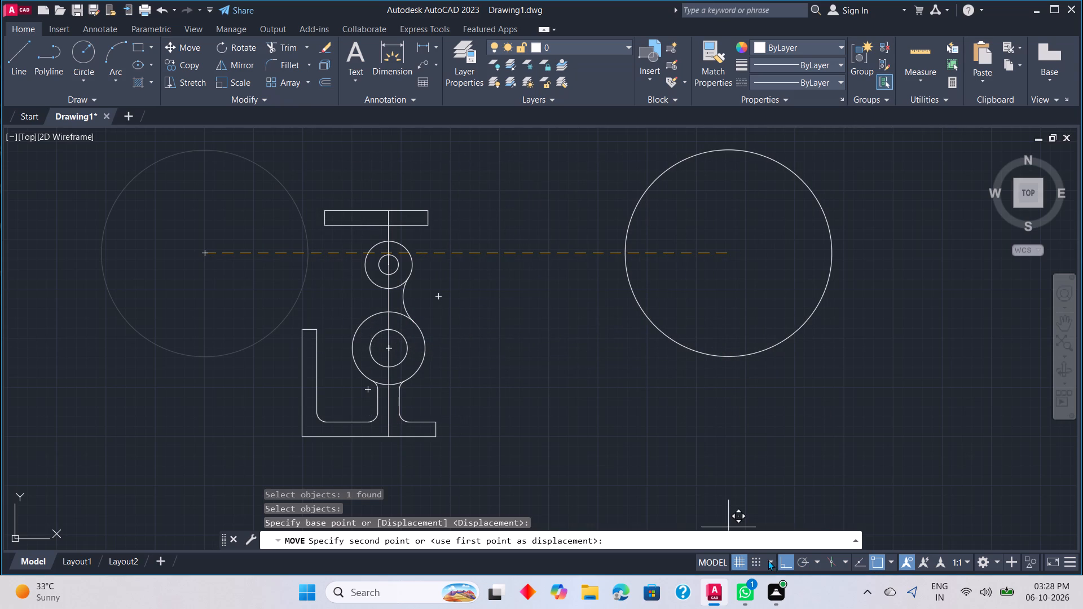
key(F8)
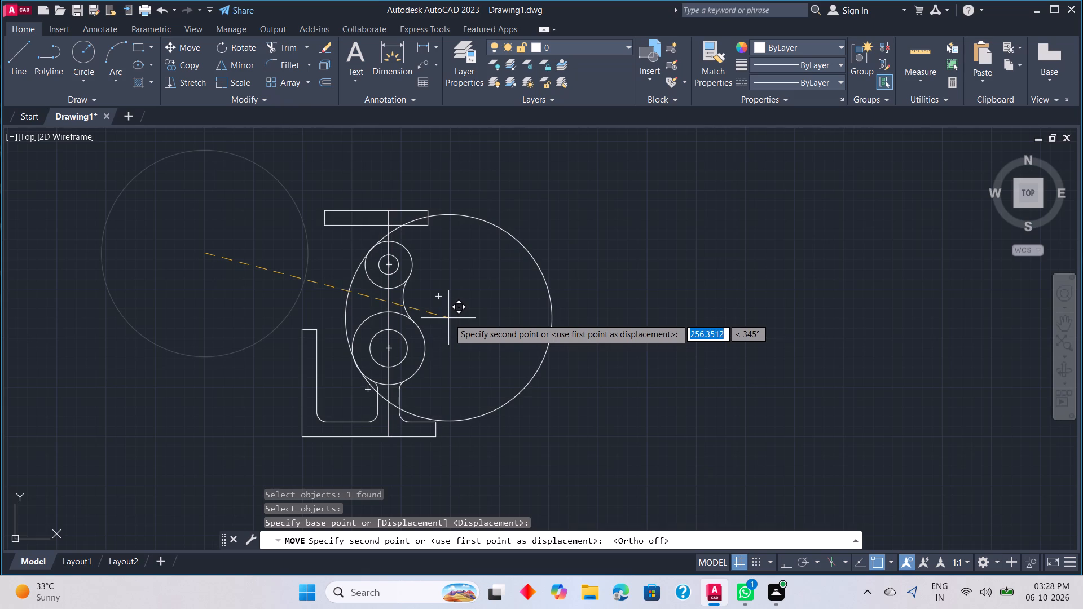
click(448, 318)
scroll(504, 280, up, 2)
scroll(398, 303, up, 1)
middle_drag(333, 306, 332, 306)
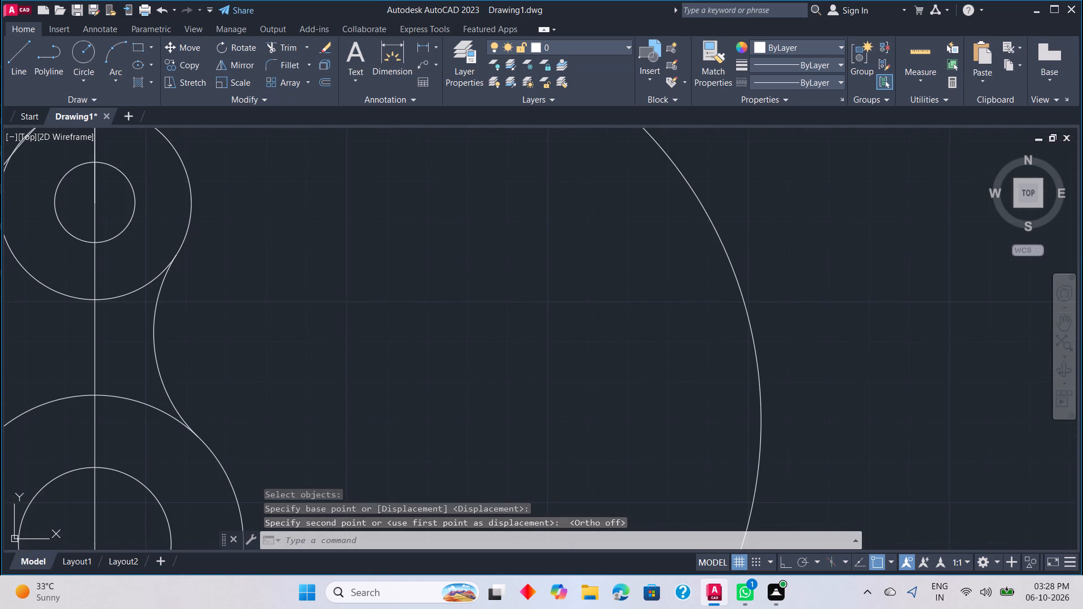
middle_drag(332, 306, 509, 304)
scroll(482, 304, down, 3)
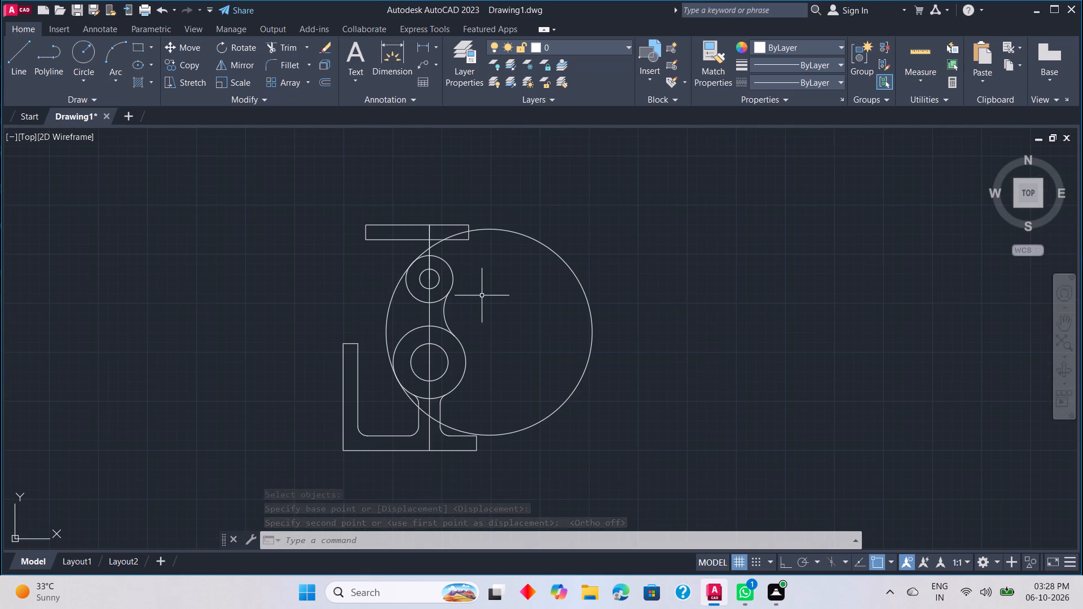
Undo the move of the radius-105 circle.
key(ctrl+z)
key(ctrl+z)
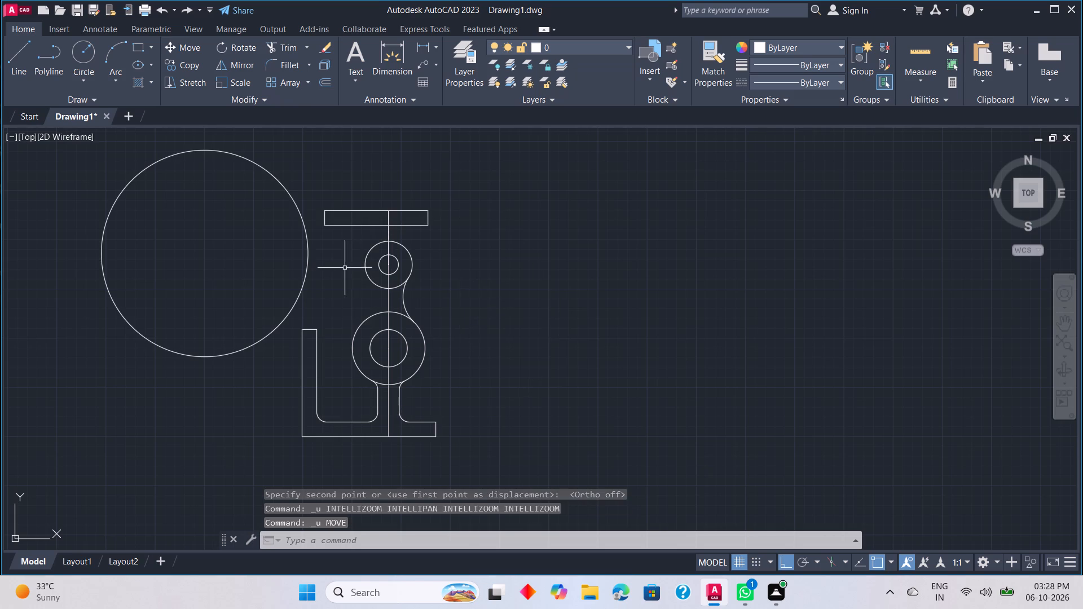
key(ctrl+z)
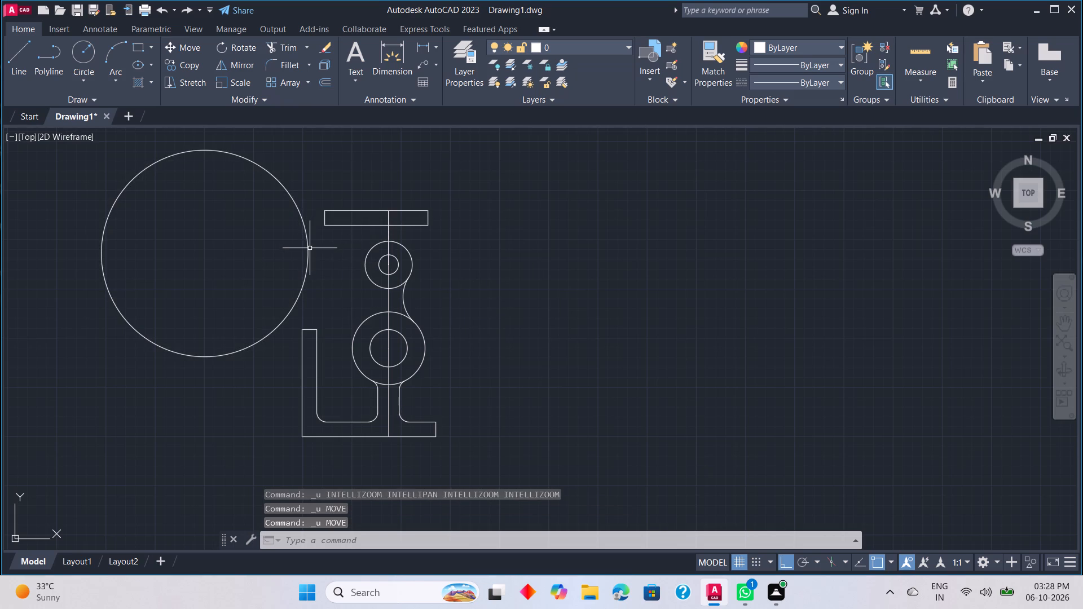
Delete the radius-105 circle beside the part.
key(Escape)
click(310, 248)
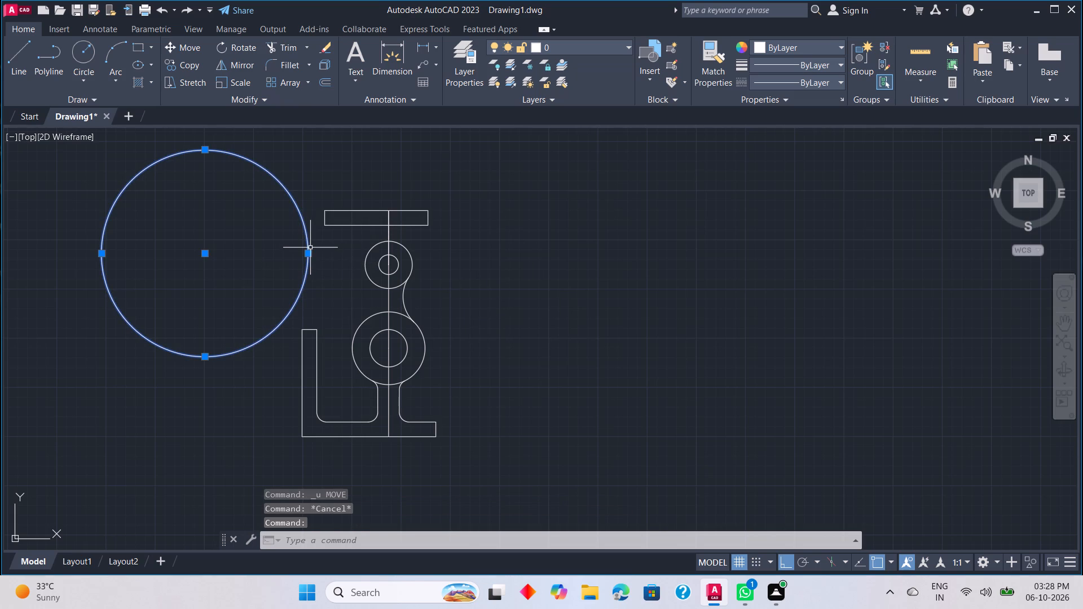
key(BackSpace)
key(Delete)
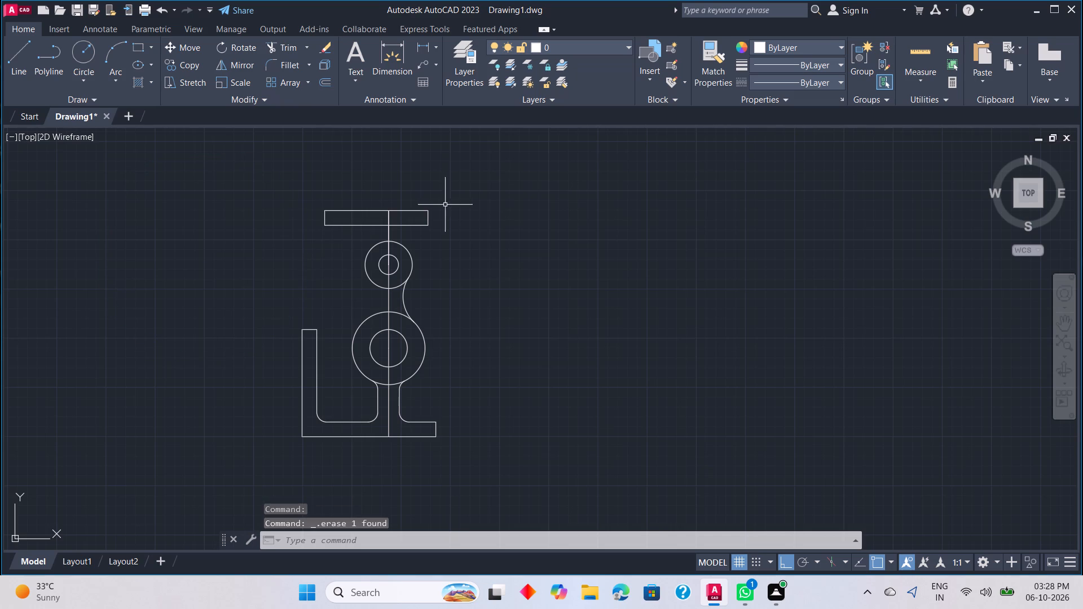
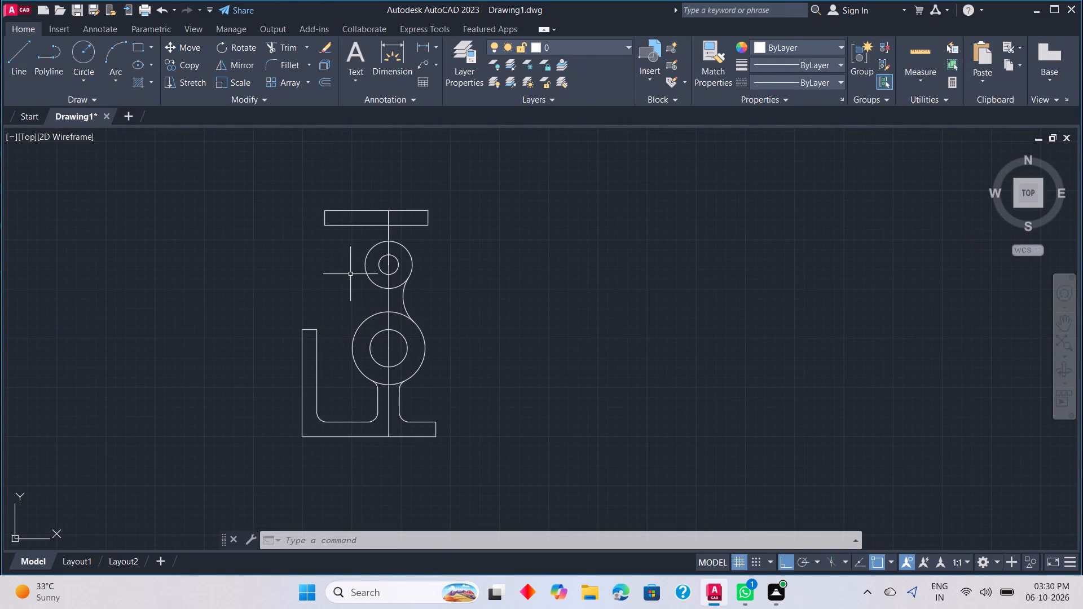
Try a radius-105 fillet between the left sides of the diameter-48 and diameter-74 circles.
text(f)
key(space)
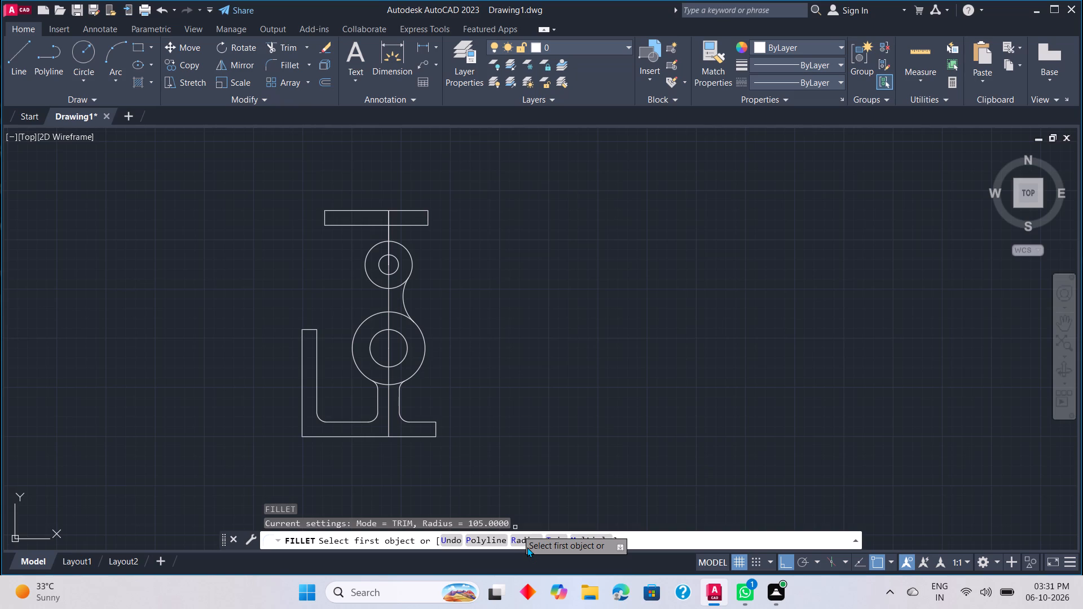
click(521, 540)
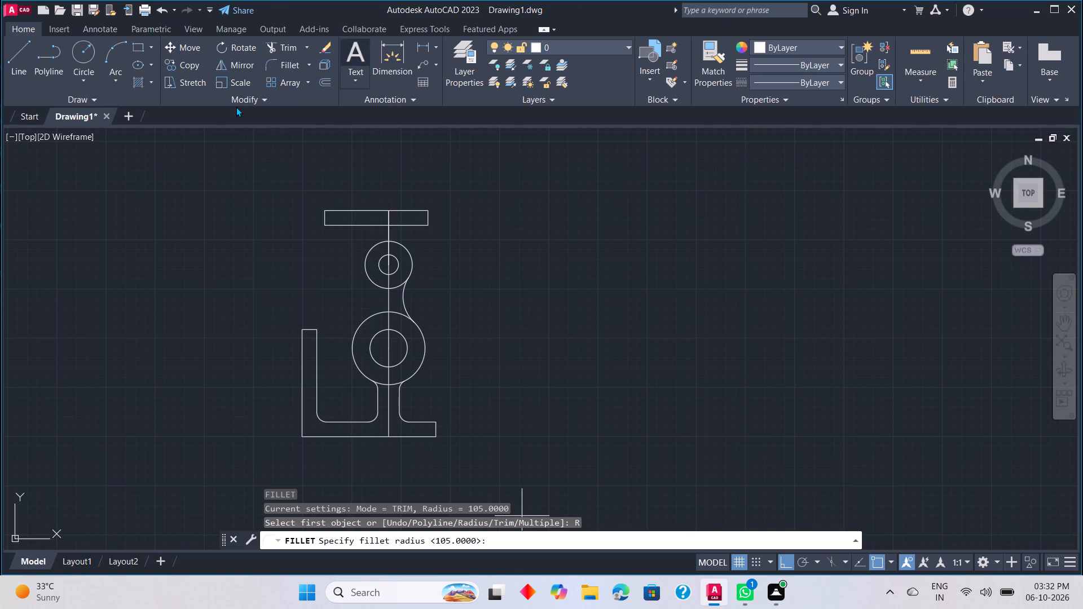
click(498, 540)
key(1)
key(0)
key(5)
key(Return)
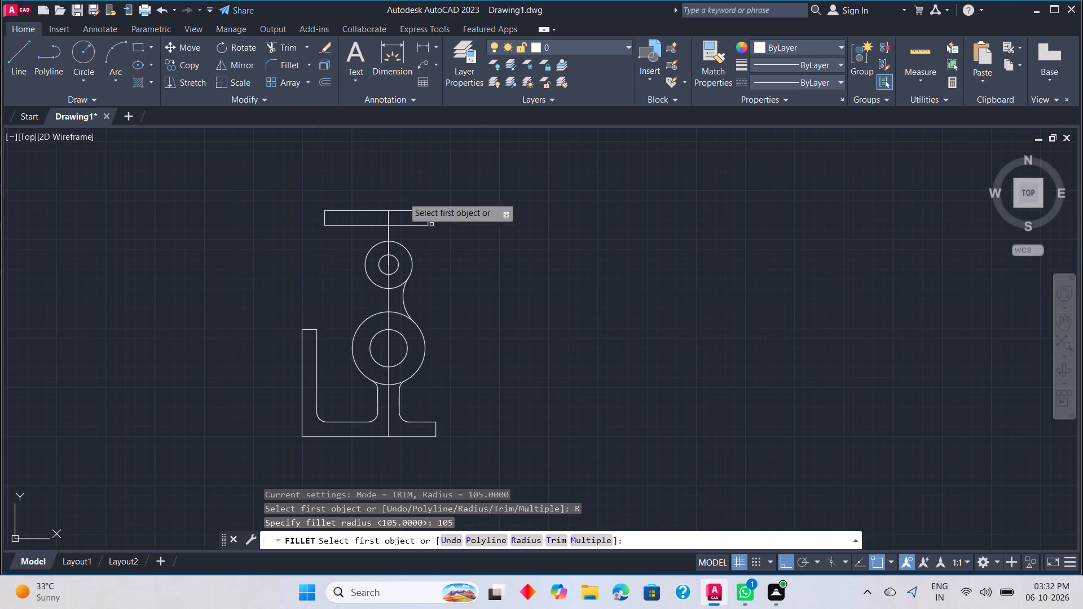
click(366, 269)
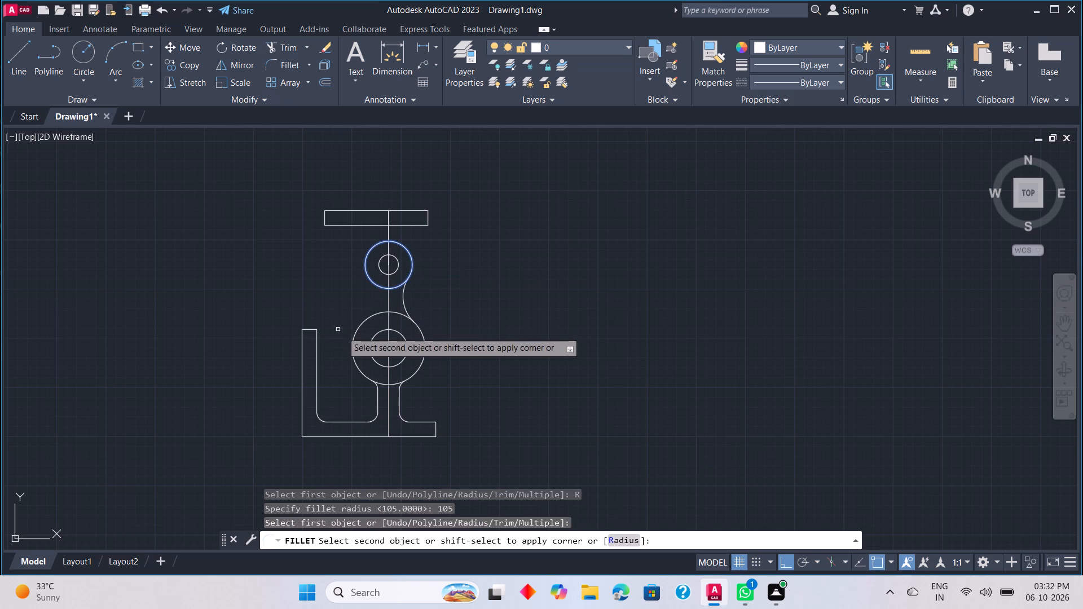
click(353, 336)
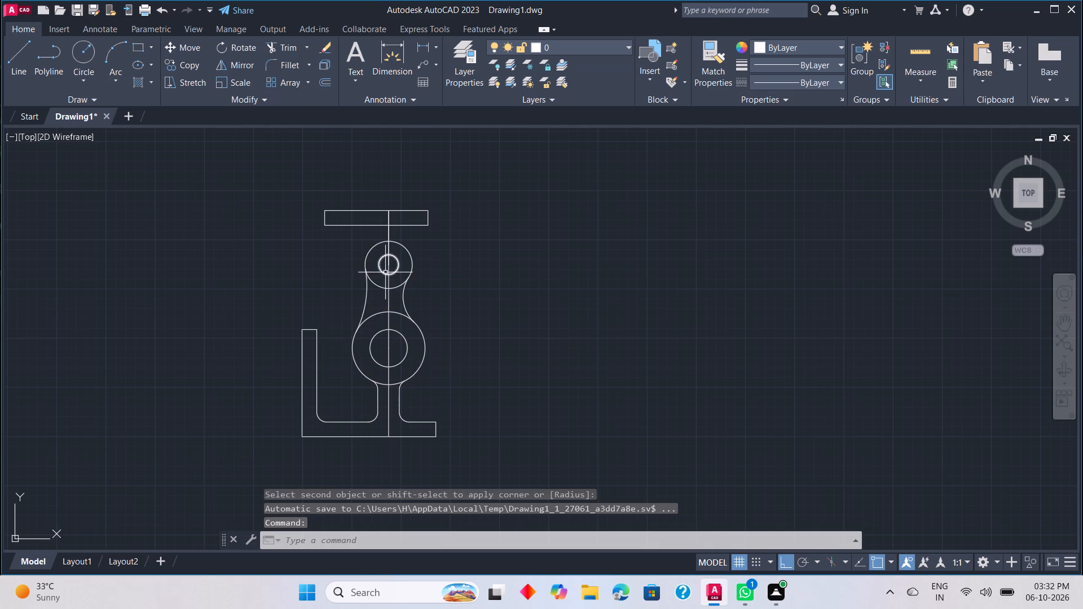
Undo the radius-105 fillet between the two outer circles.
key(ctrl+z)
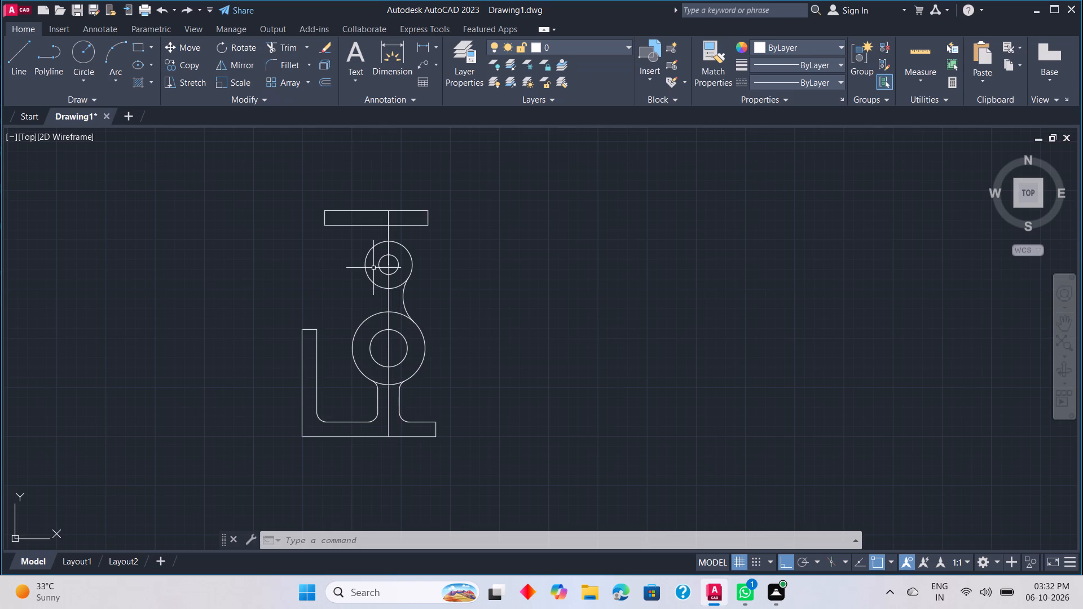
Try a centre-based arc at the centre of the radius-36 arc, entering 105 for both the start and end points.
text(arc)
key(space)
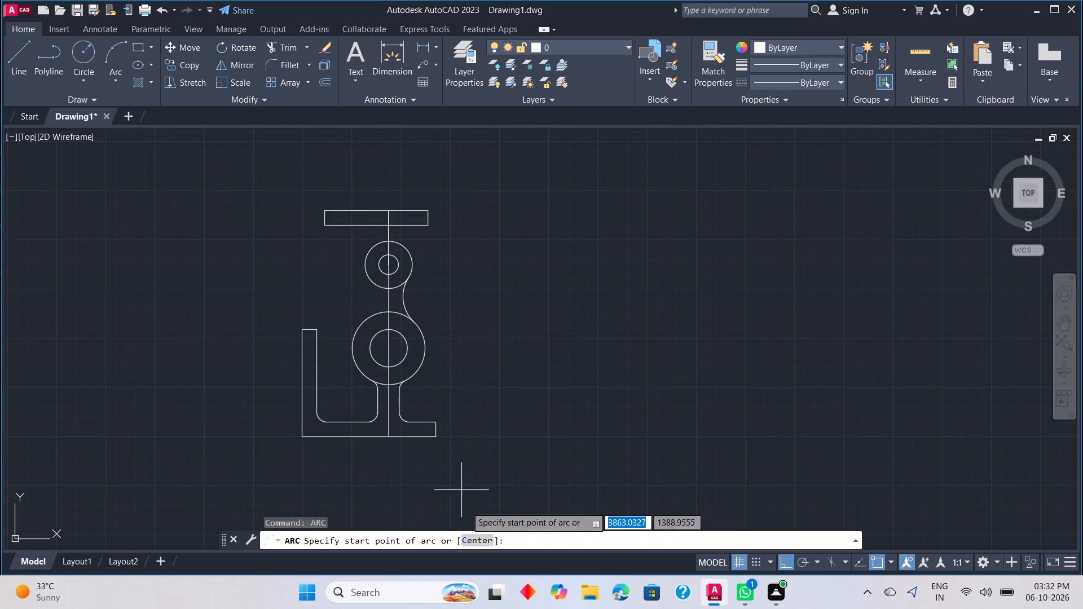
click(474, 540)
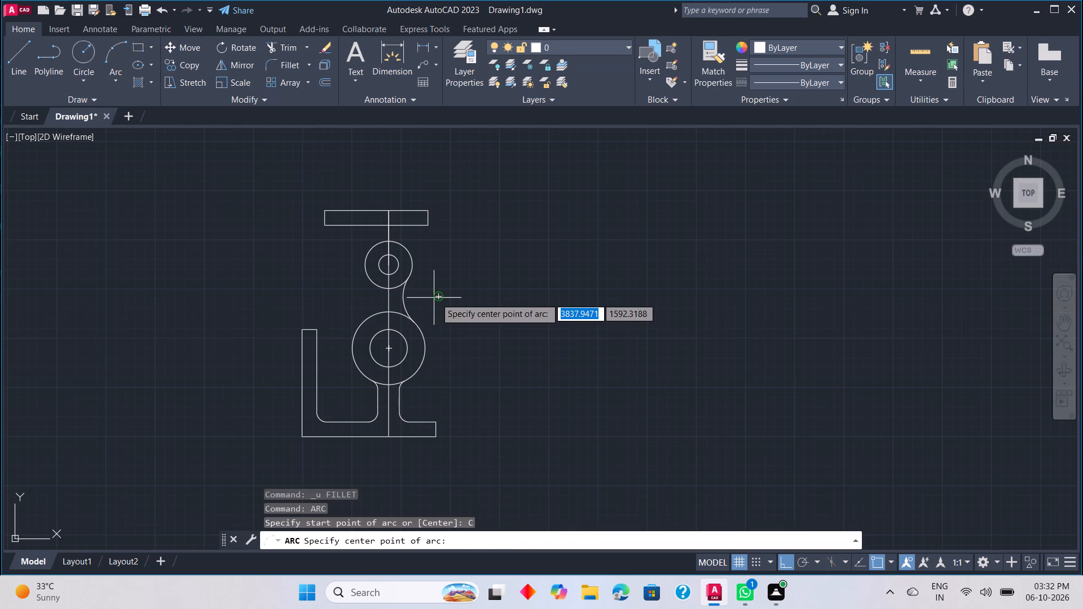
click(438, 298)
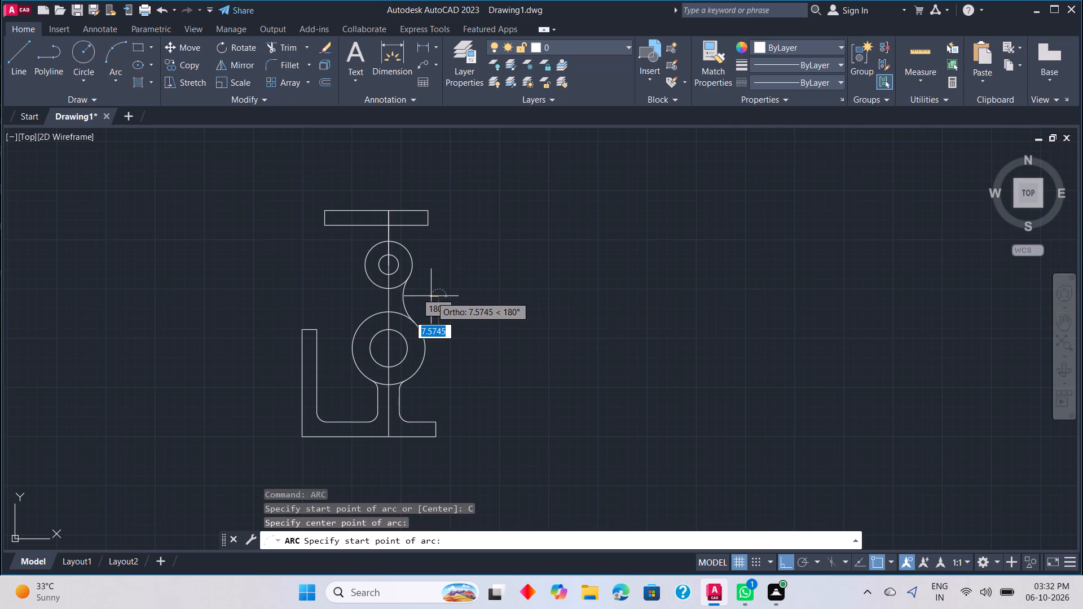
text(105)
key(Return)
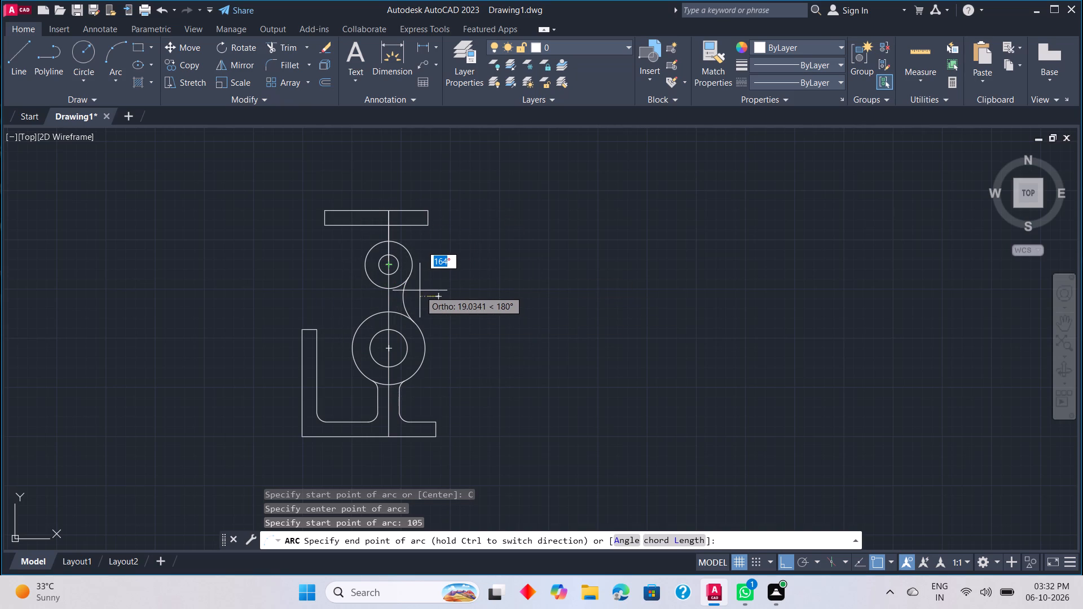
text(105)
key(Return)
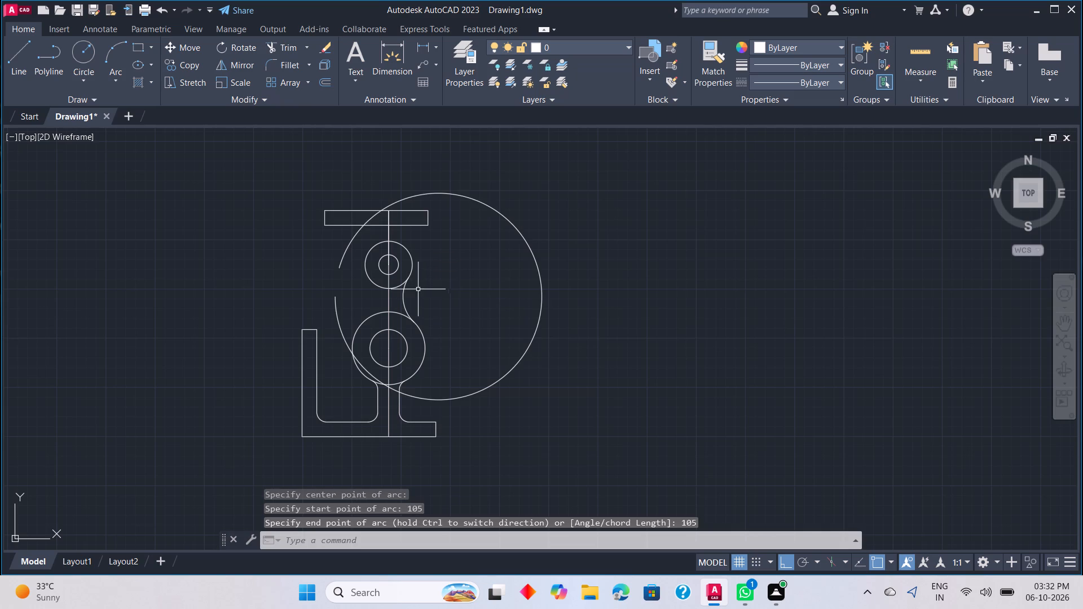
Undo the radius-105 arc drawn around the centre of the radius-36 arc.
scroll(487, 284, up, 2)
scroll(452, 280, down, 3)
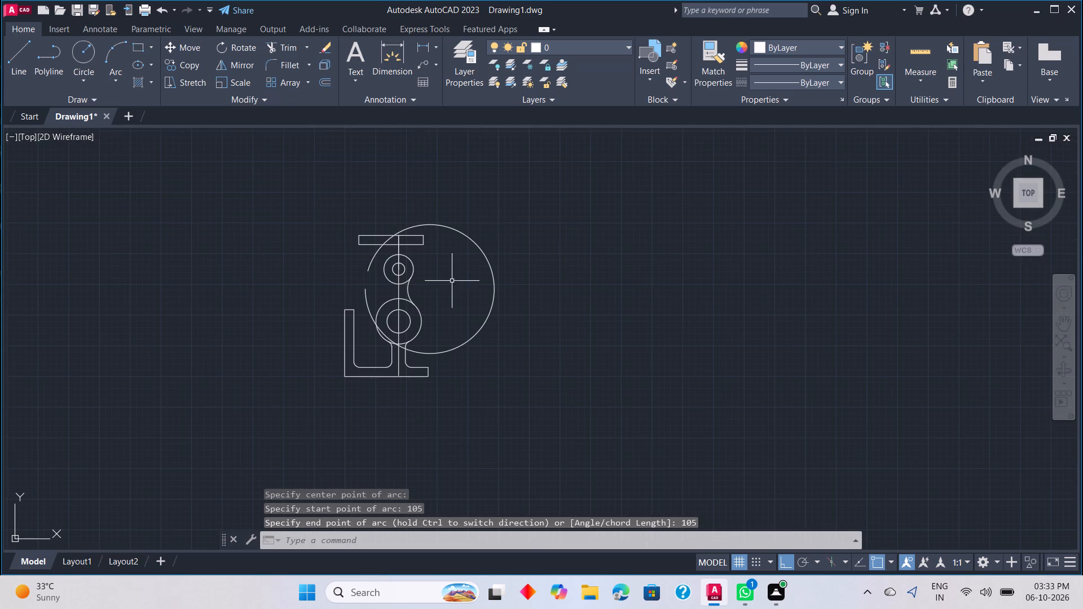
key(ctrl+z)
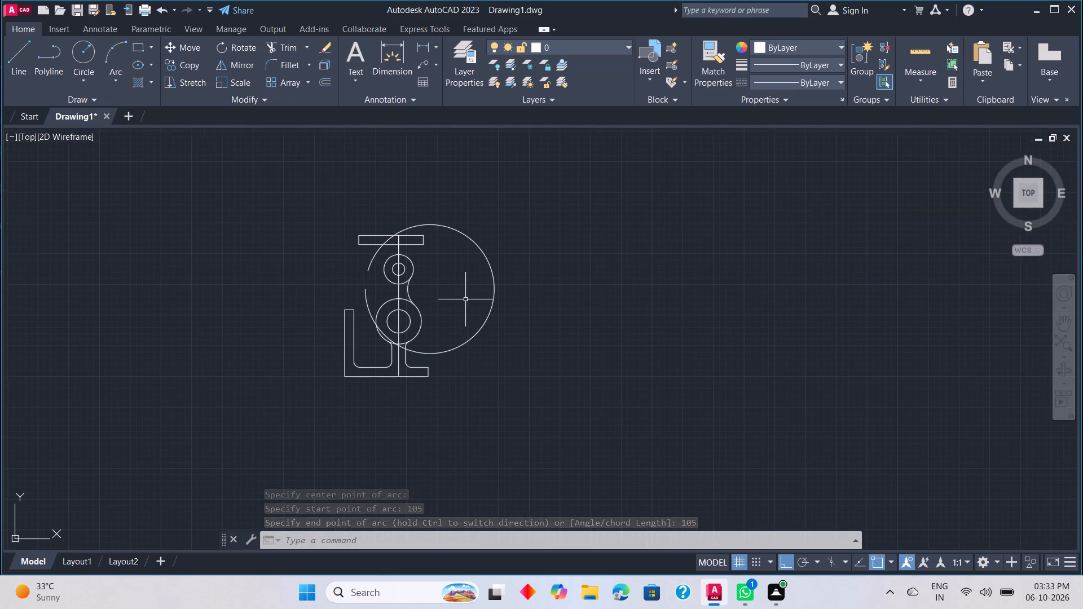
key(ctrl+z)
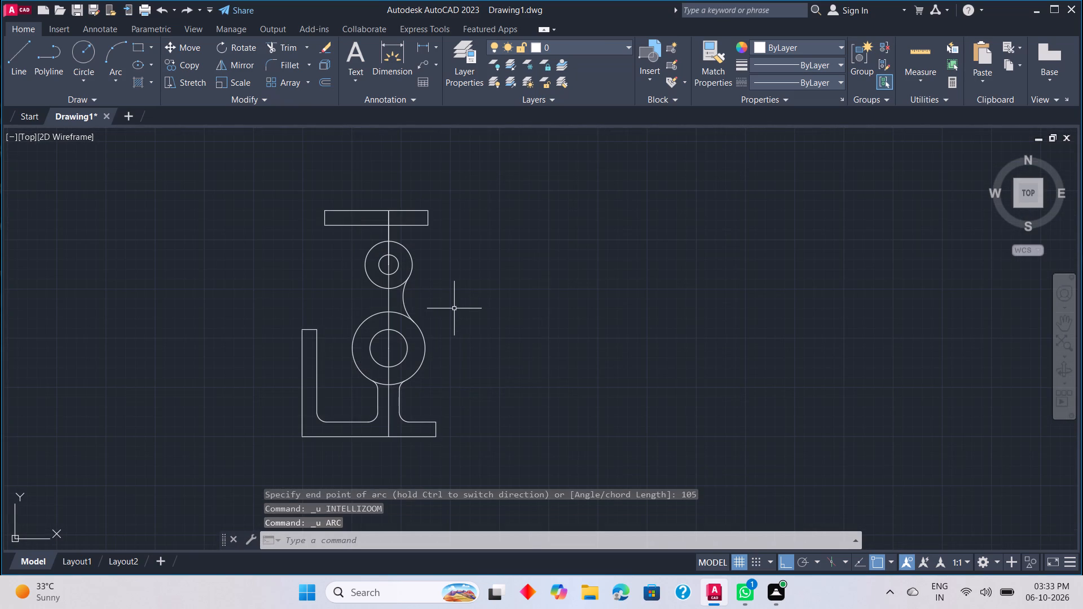
Draw a Start, Center, End arc starting at the radius-36 arc's centre, with its centre 105 to the left.
key(a)
key(e)
key(BackSpace)
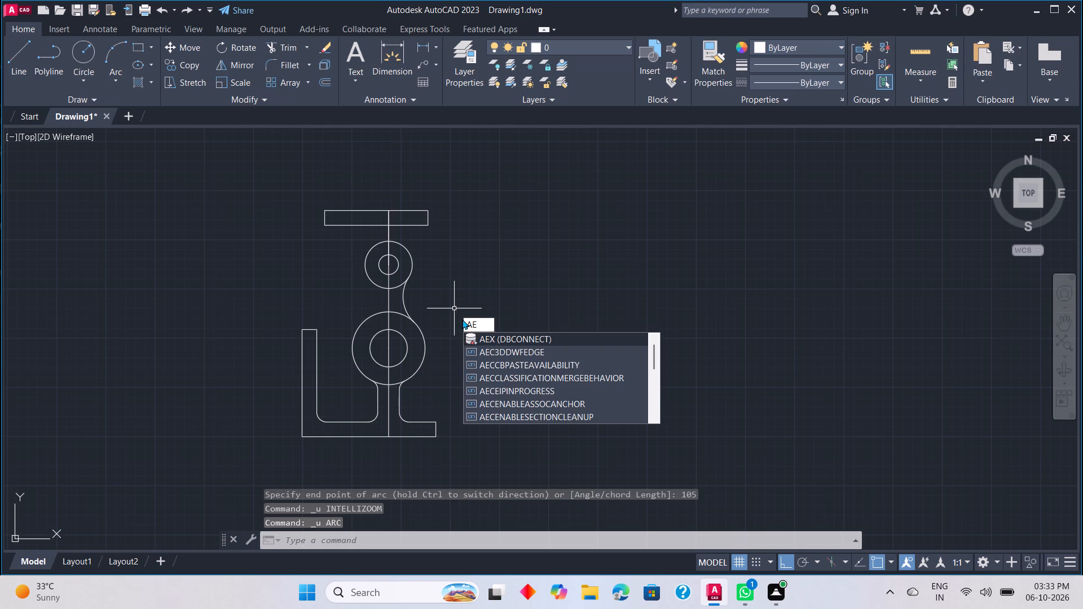
key(BackSpace)
text(rc)
key(space)
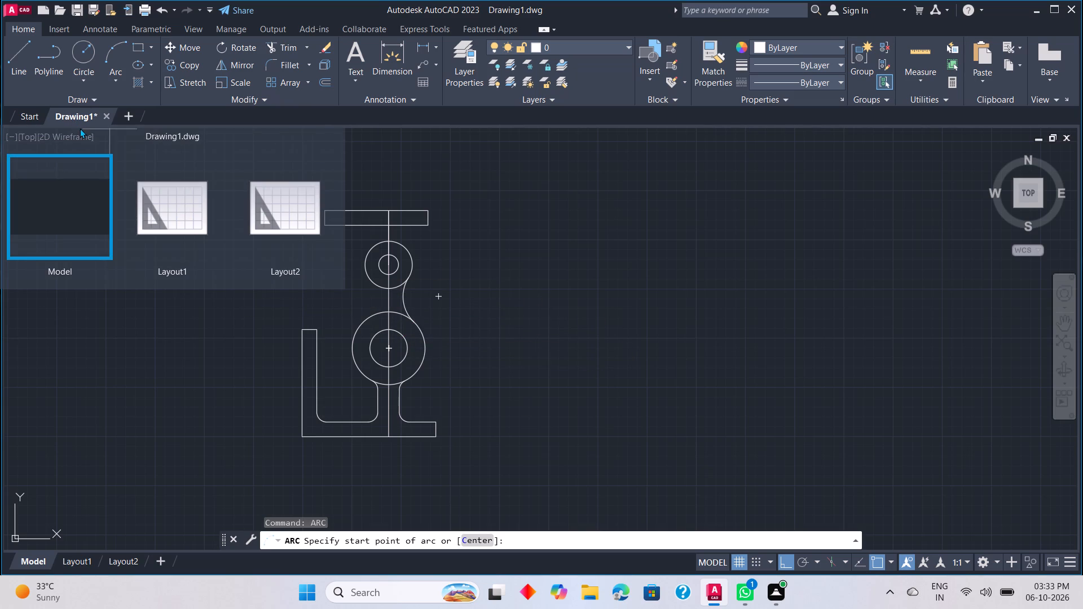
click(119, 80)
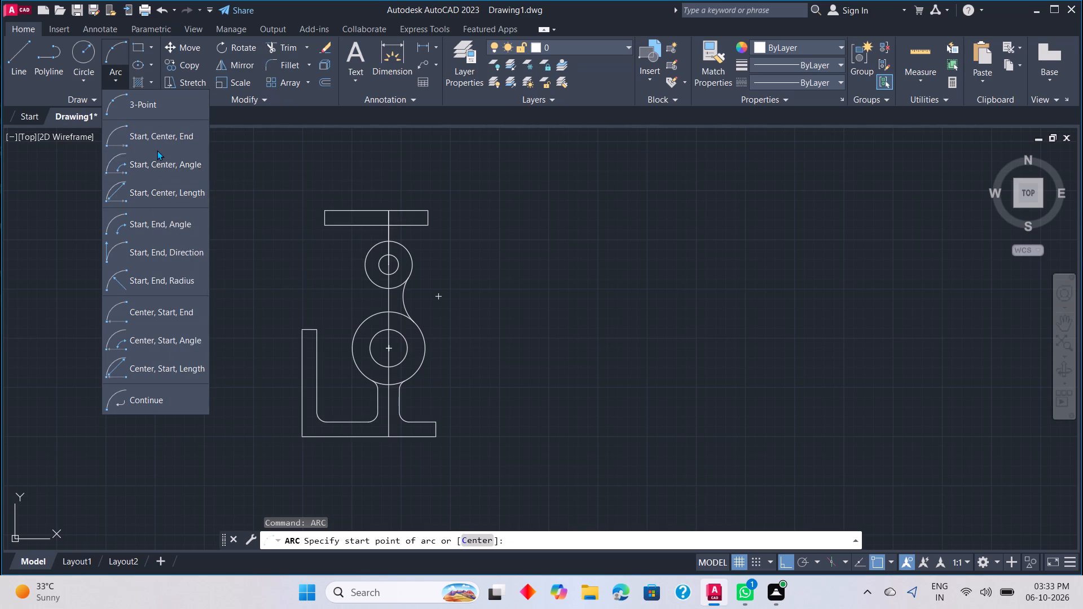
click(163, 135)
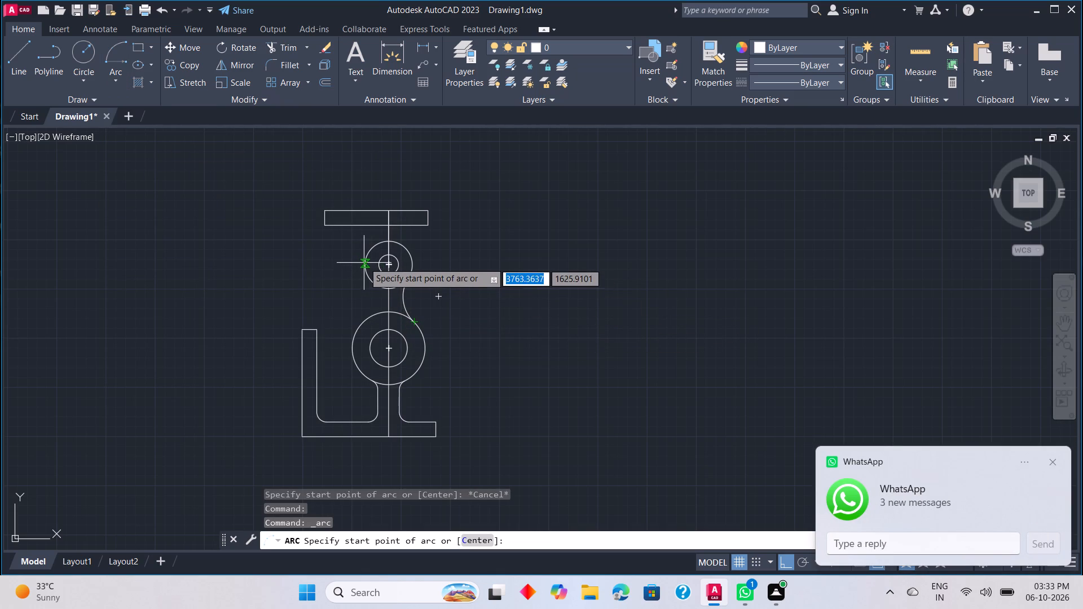
click(438, 295)
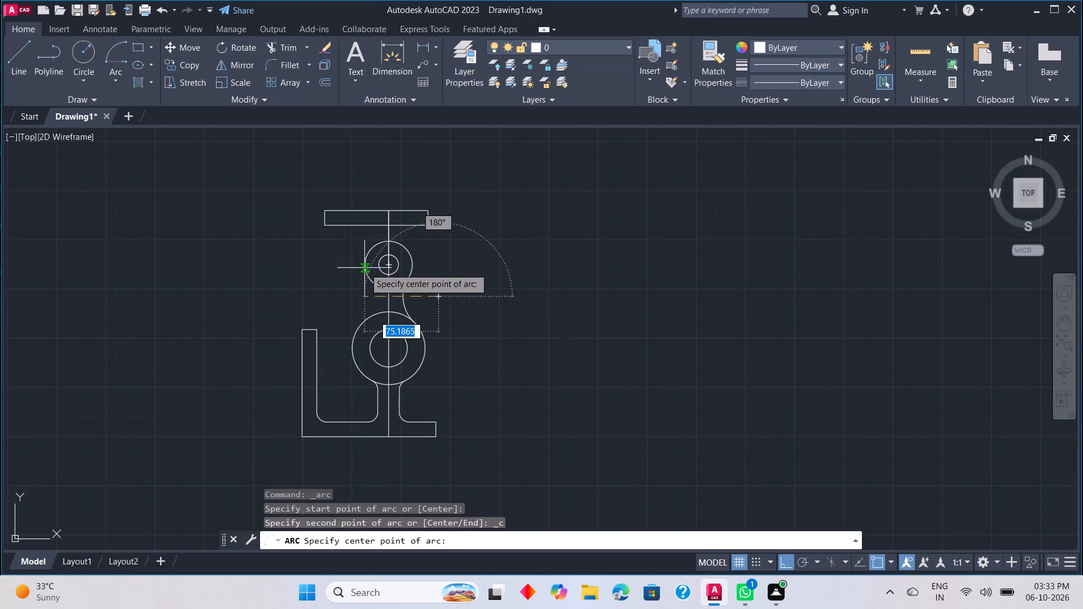
scroll(371, 254, up, 2)
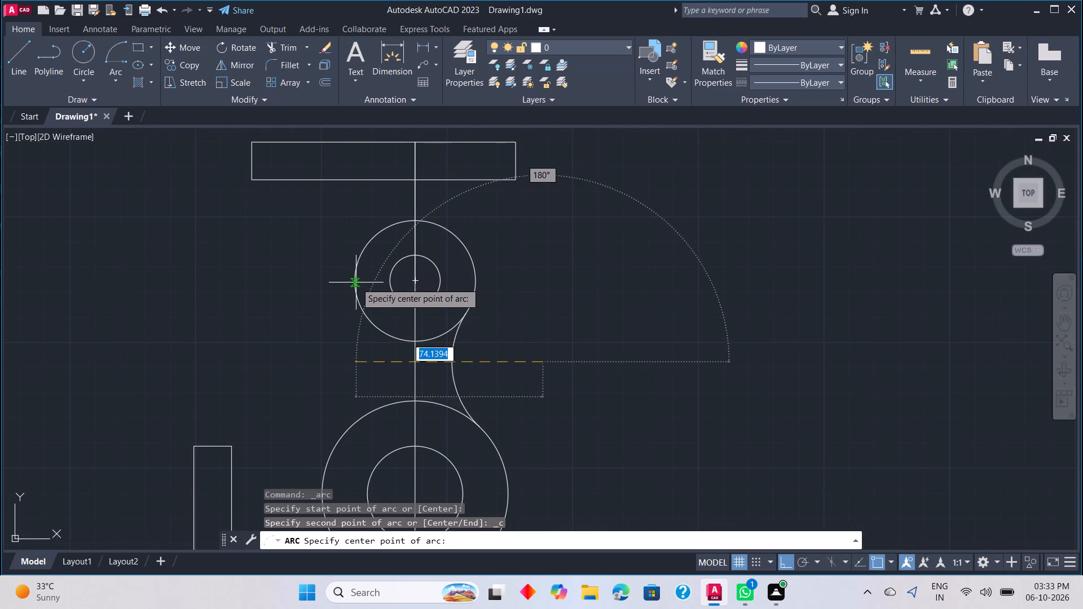
key(1)
key(0)
text(56)
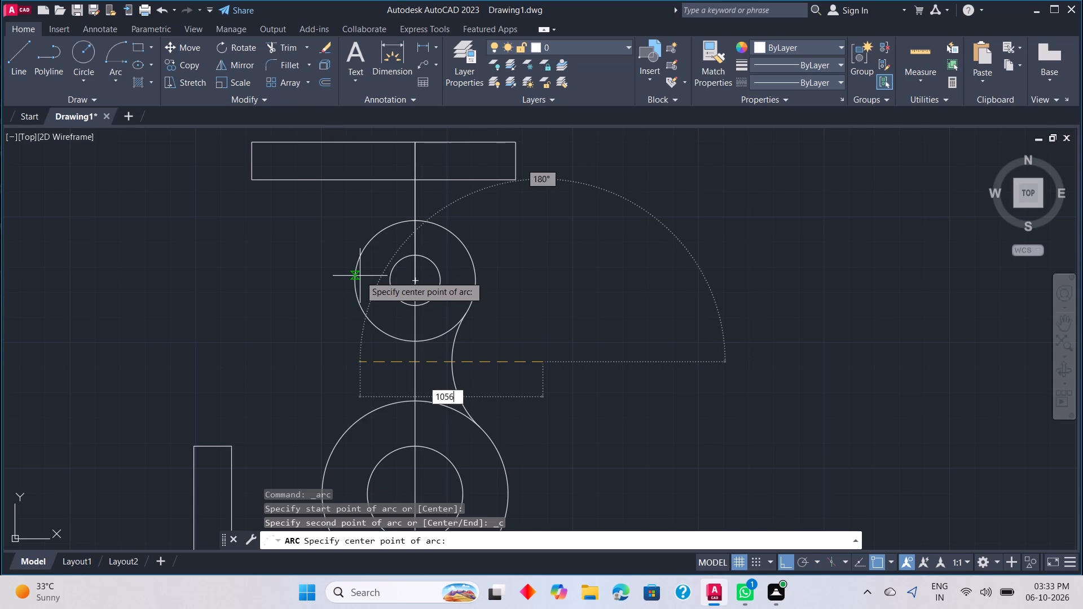
key(BackSpace)
key(Return)
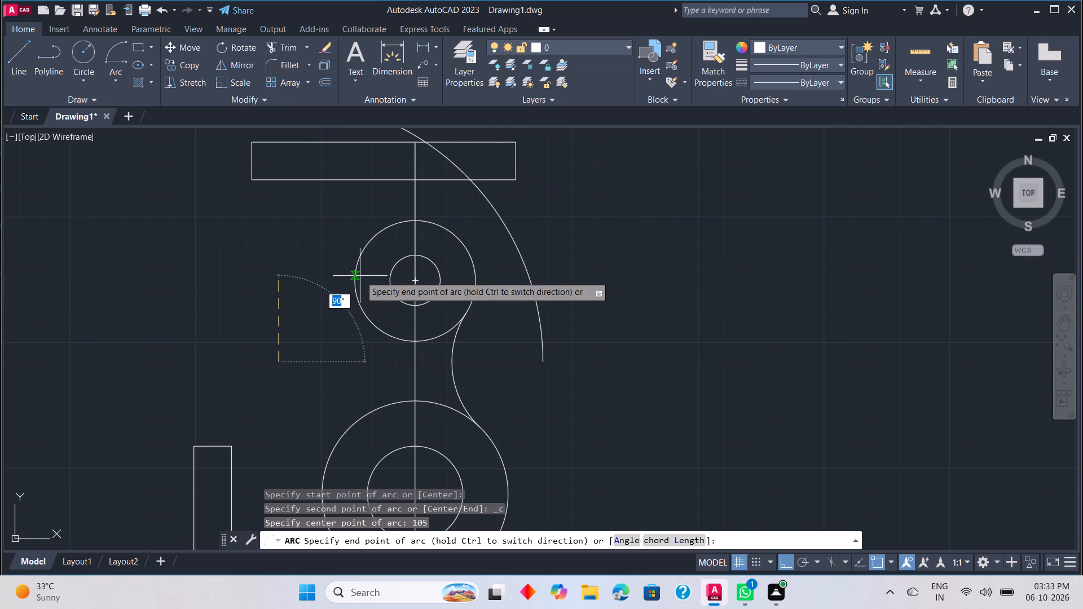
scroll(465, 285, down, 4)
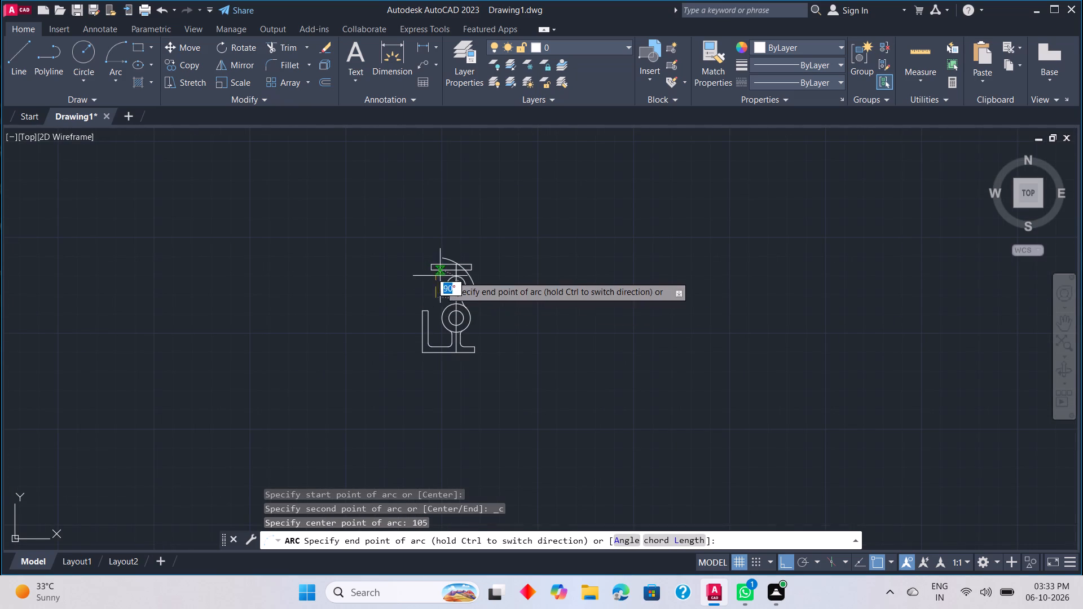
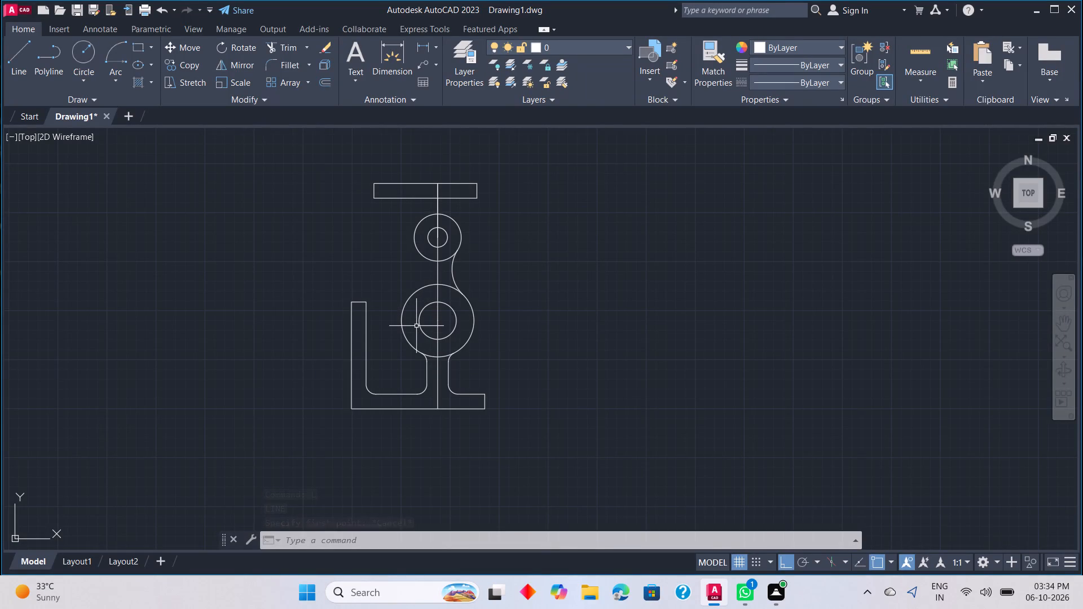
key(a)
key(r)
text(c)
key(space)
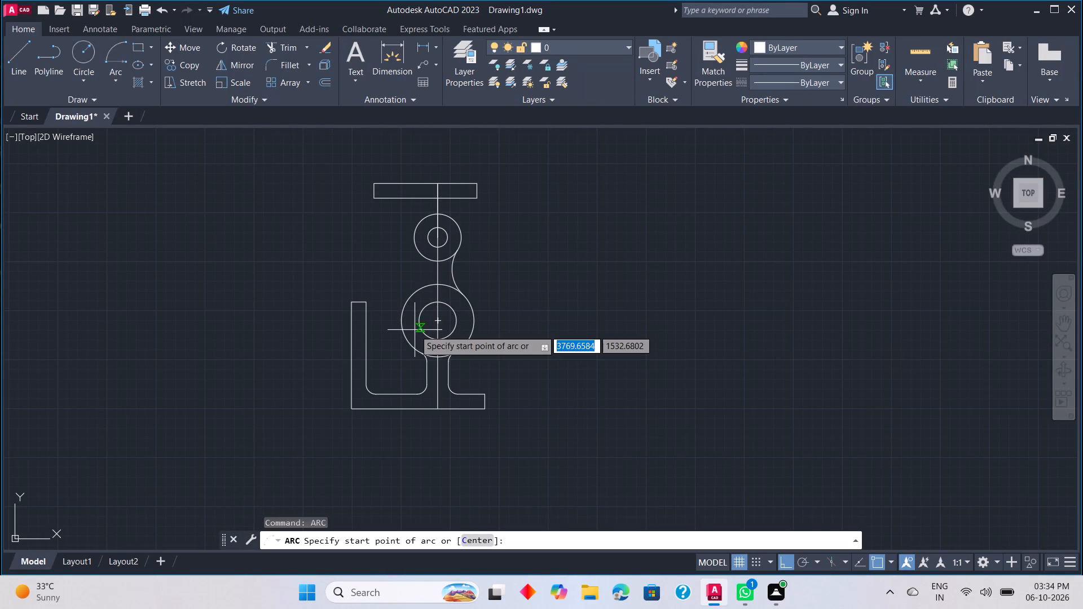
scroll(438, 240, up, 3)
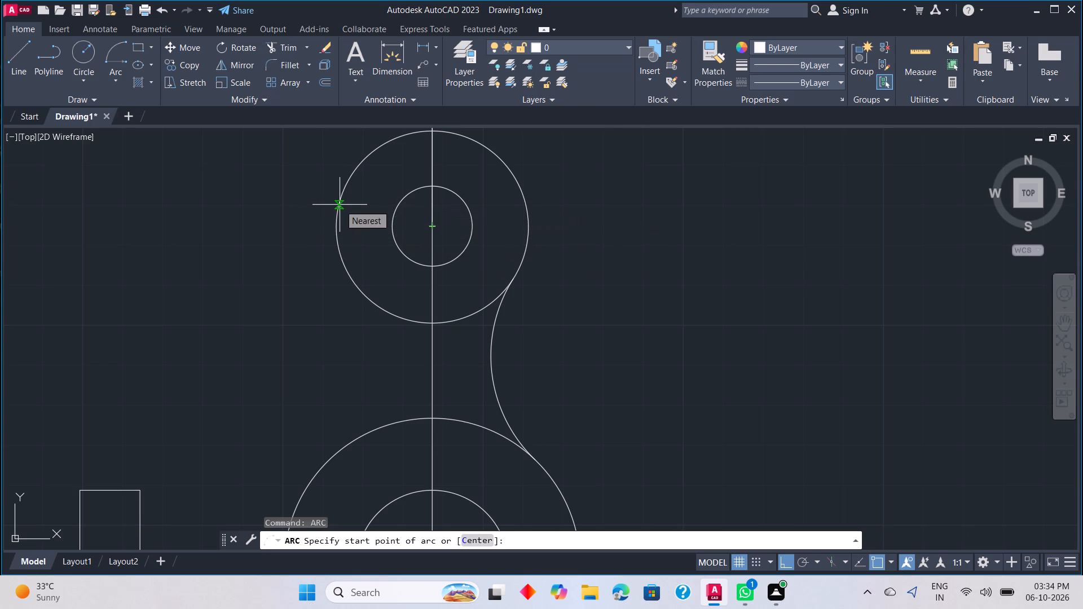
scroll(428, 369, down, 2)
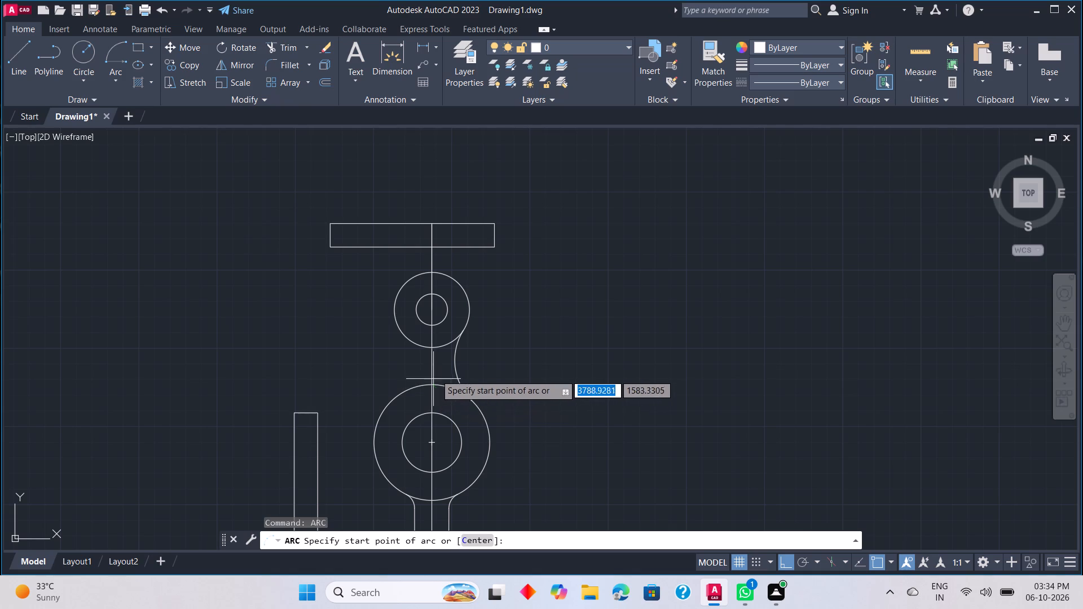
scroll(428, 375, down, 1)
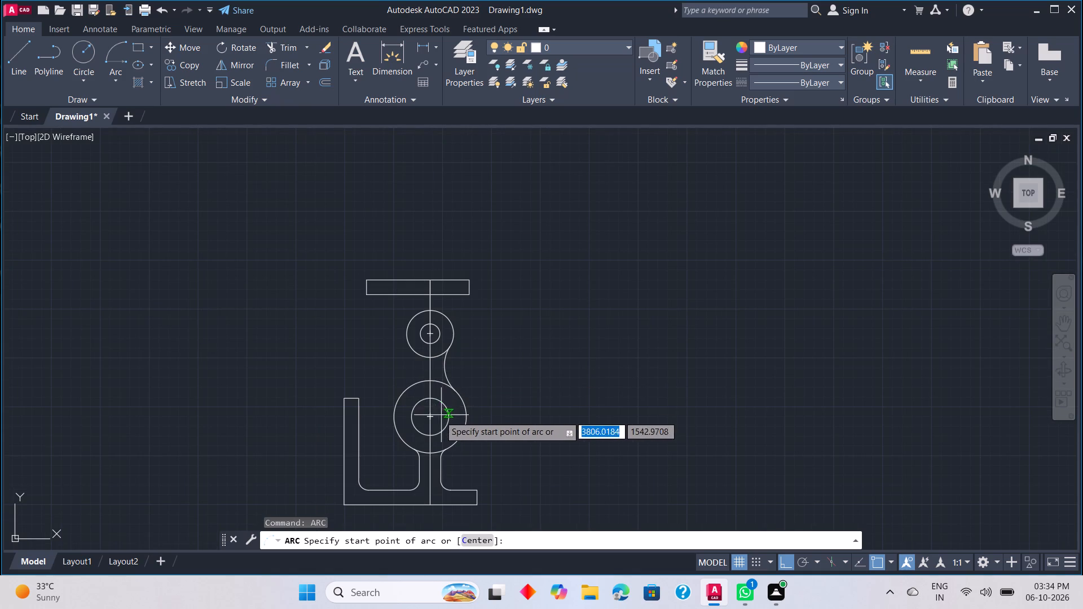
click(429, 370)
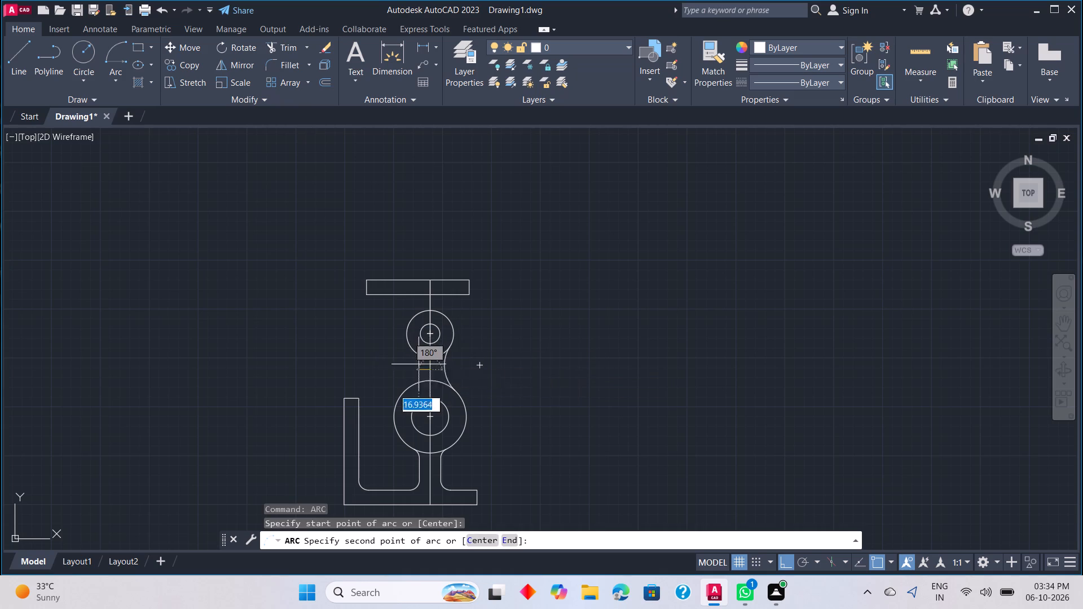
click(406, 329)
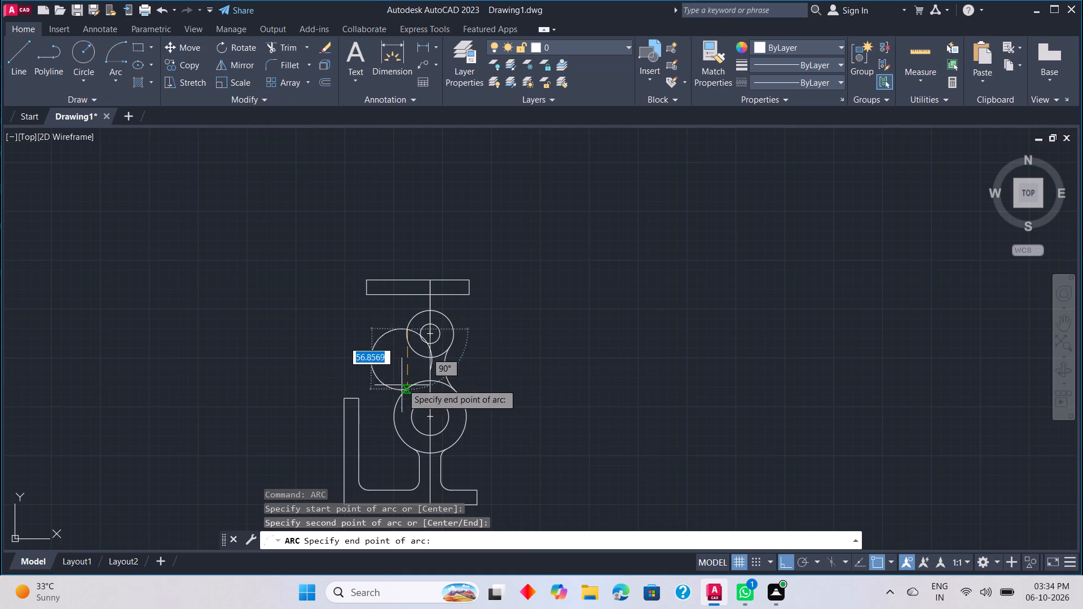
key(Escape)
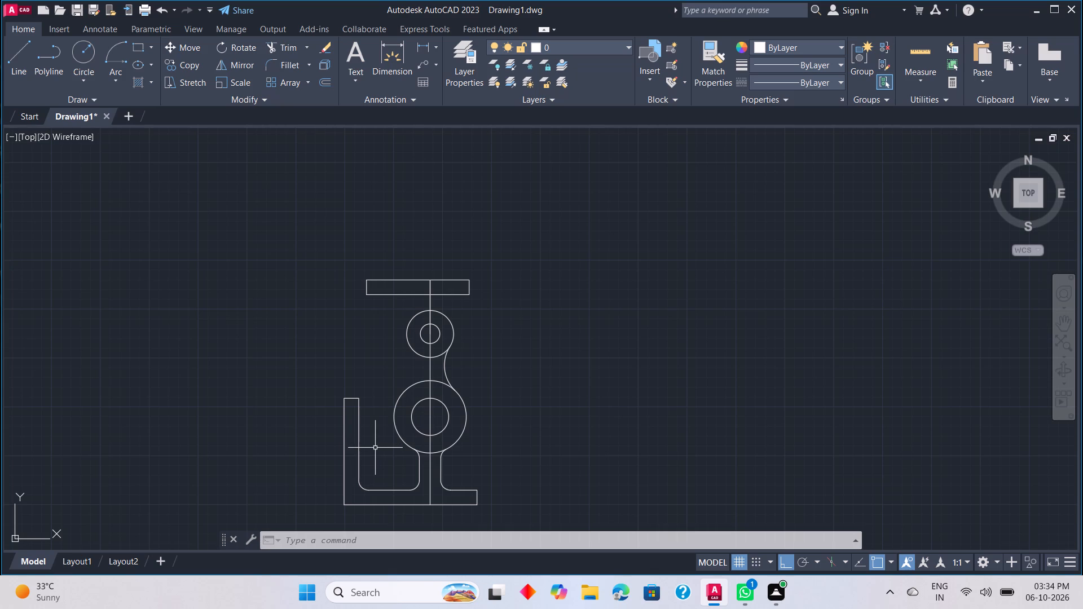
Start the Fillet command.
text(f)
key(space)
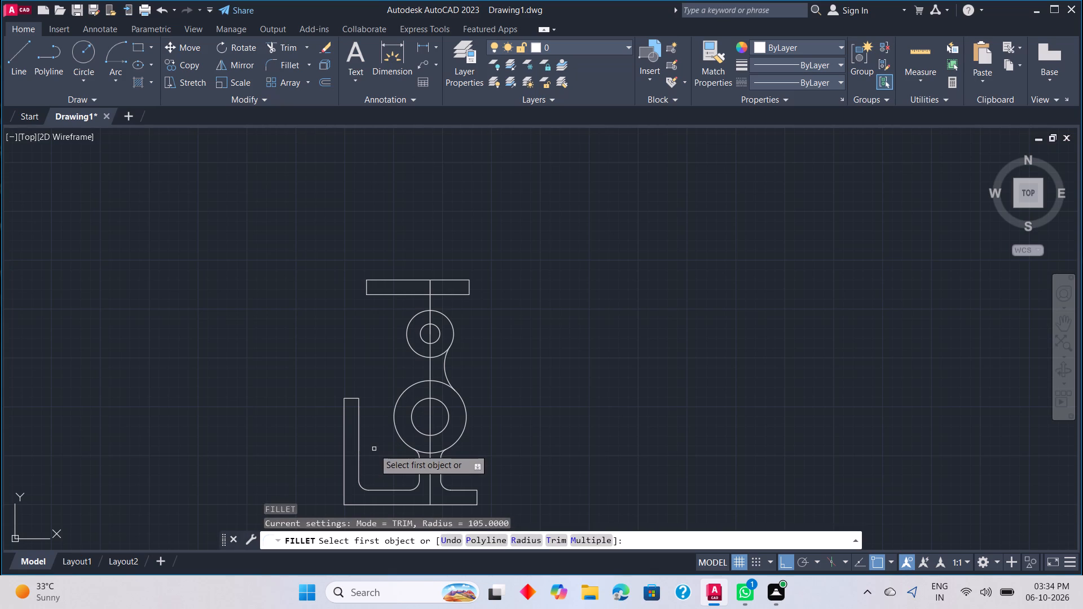
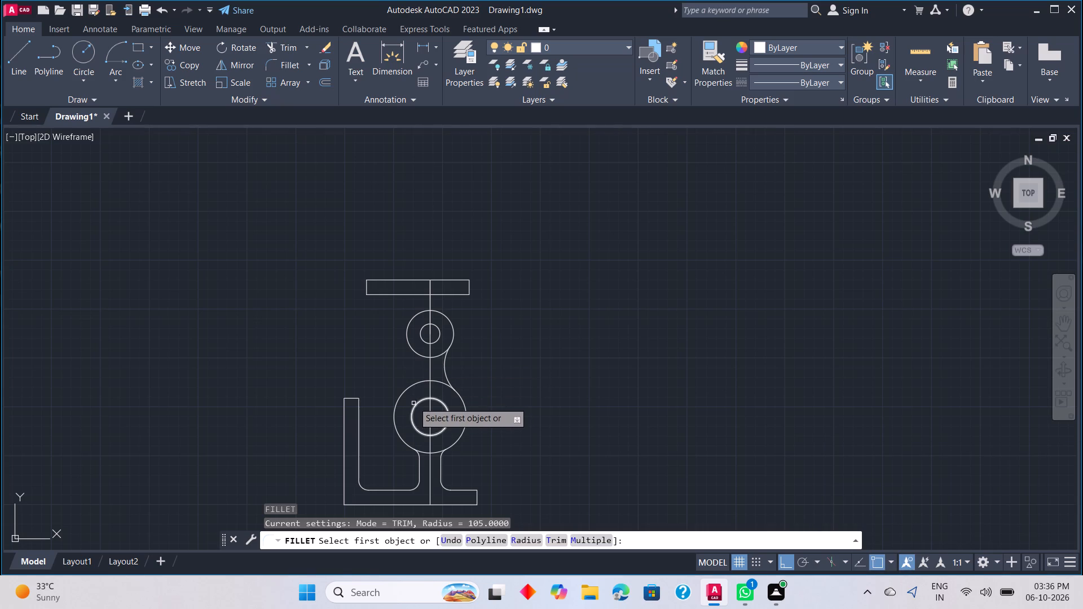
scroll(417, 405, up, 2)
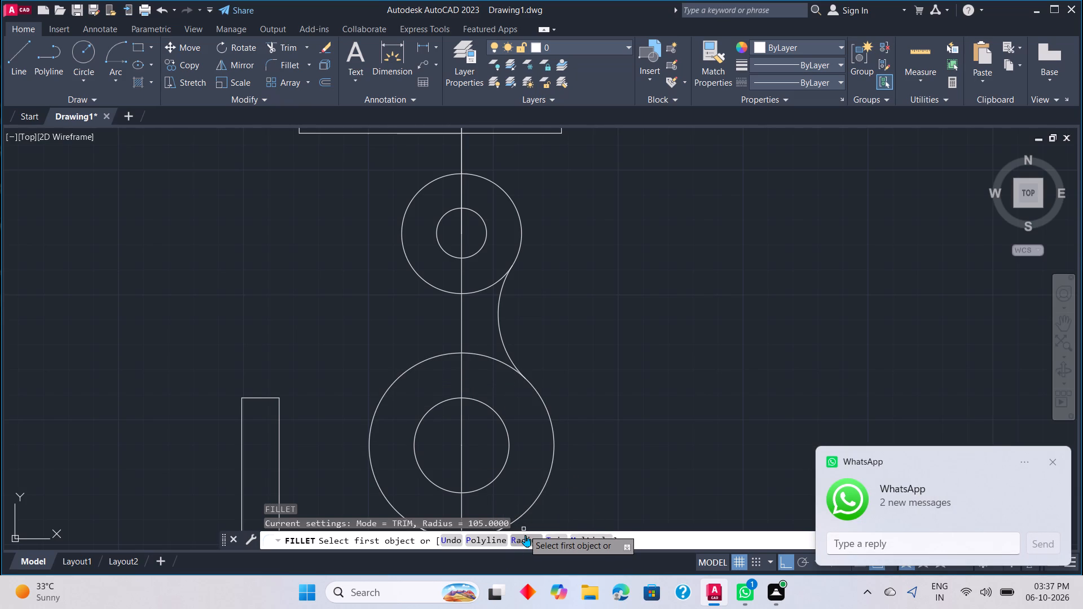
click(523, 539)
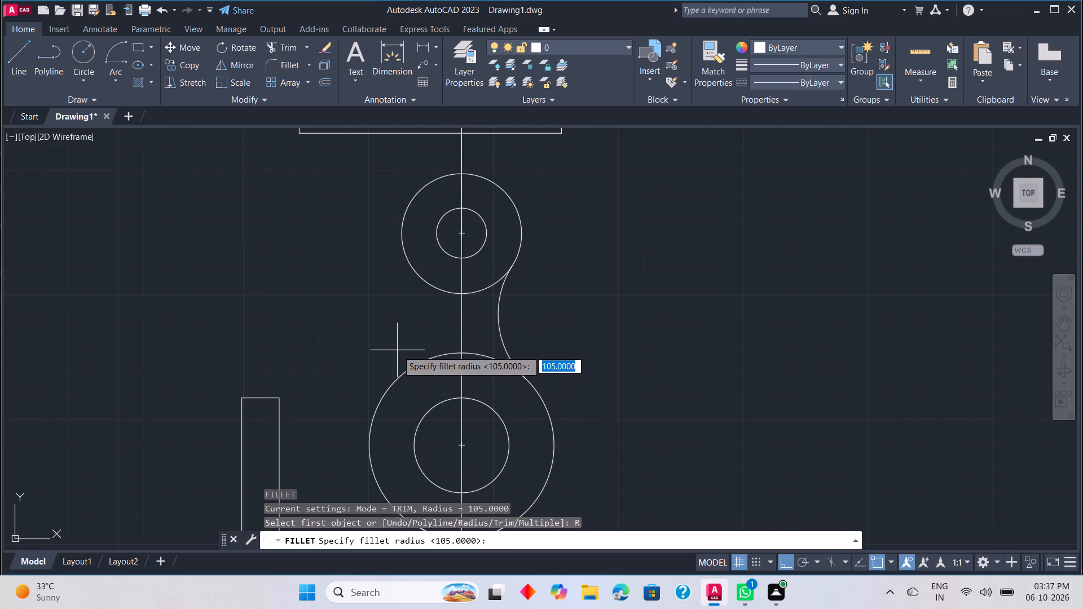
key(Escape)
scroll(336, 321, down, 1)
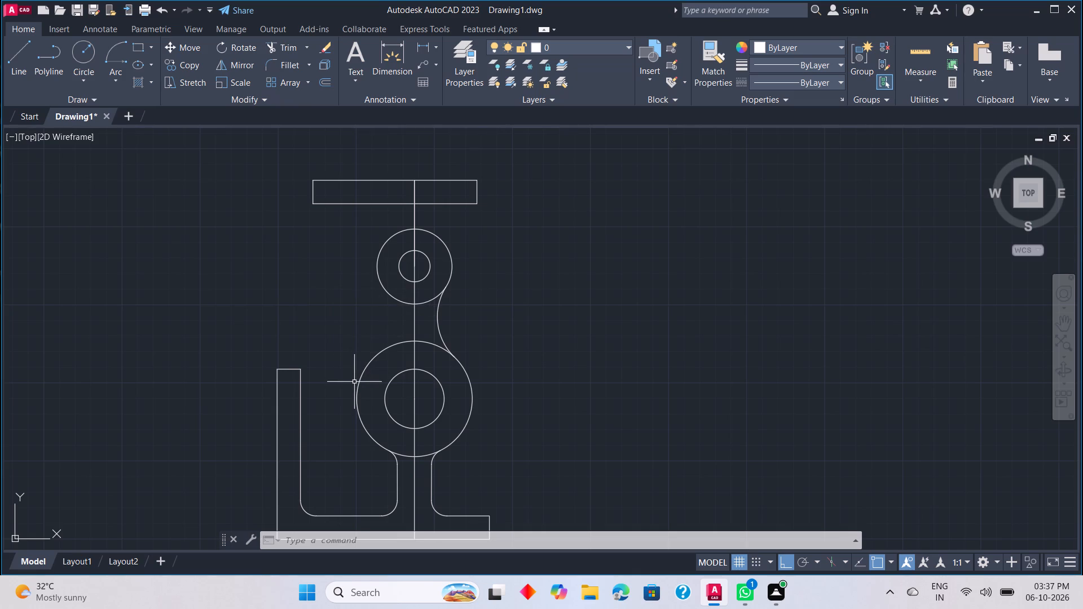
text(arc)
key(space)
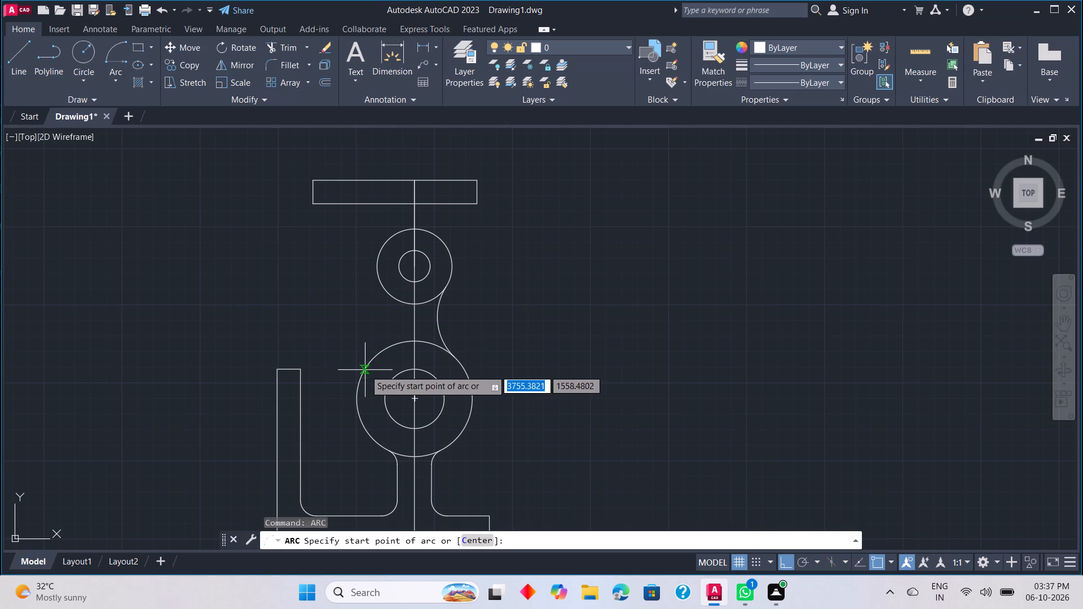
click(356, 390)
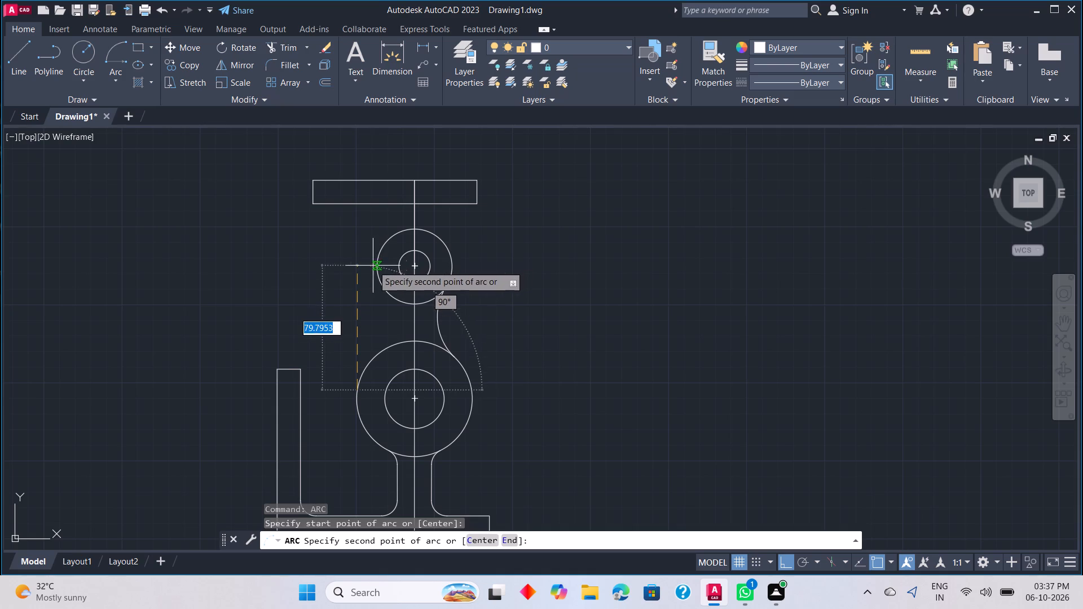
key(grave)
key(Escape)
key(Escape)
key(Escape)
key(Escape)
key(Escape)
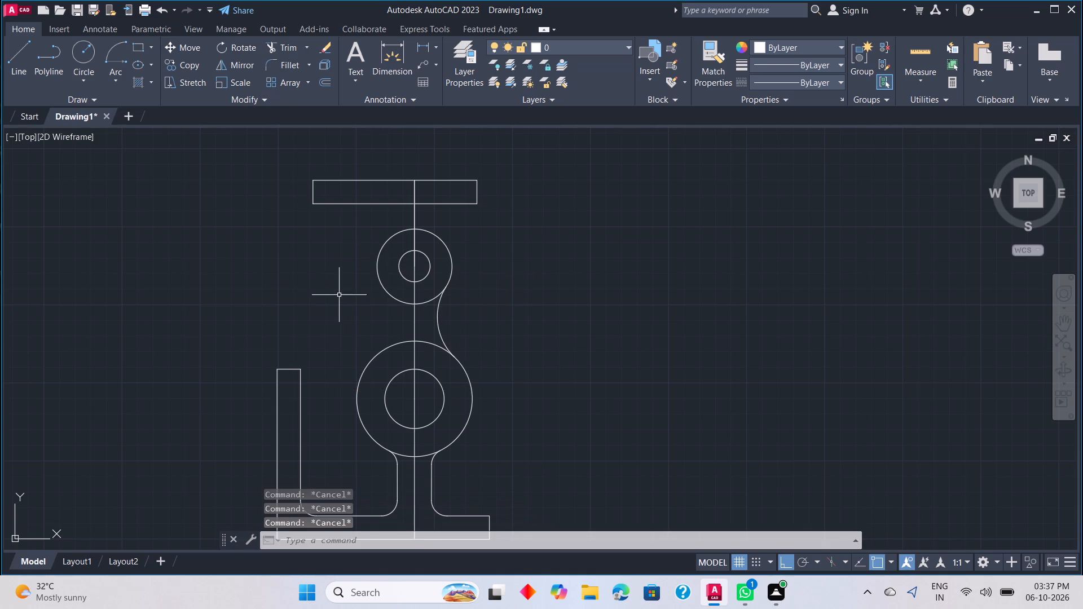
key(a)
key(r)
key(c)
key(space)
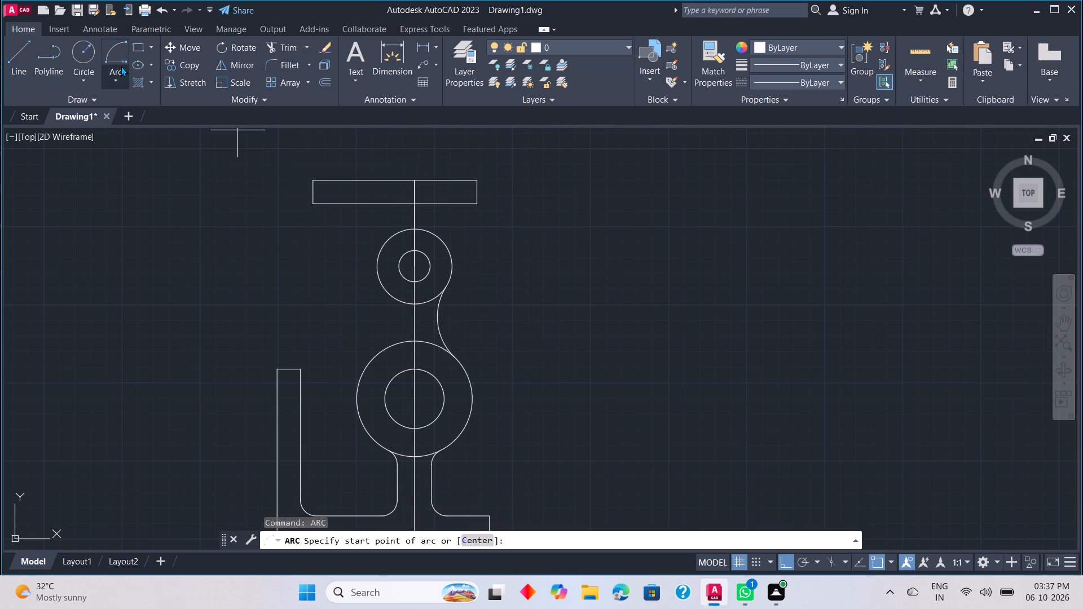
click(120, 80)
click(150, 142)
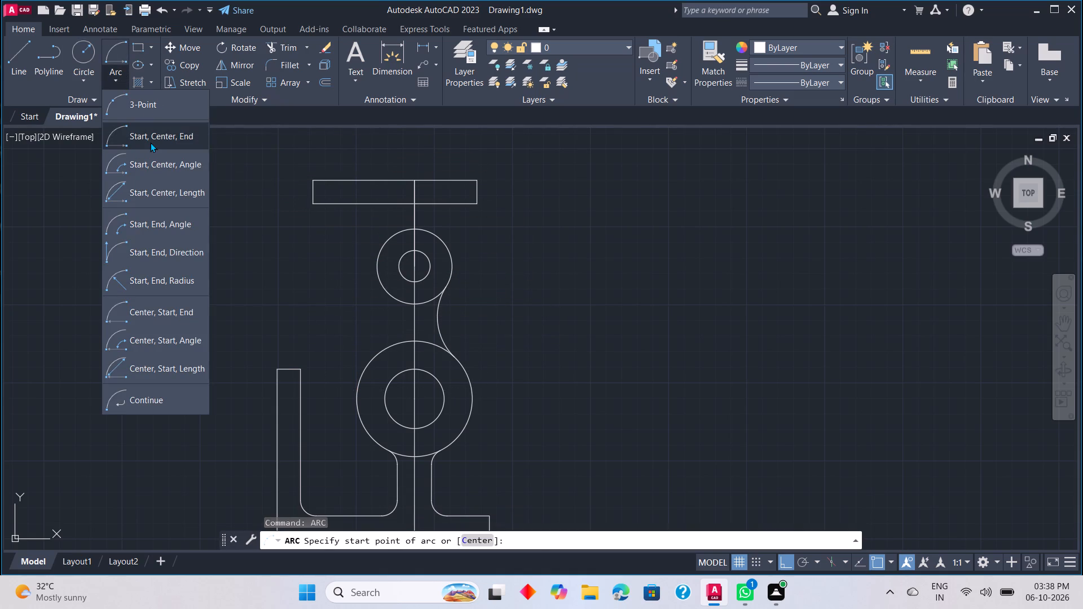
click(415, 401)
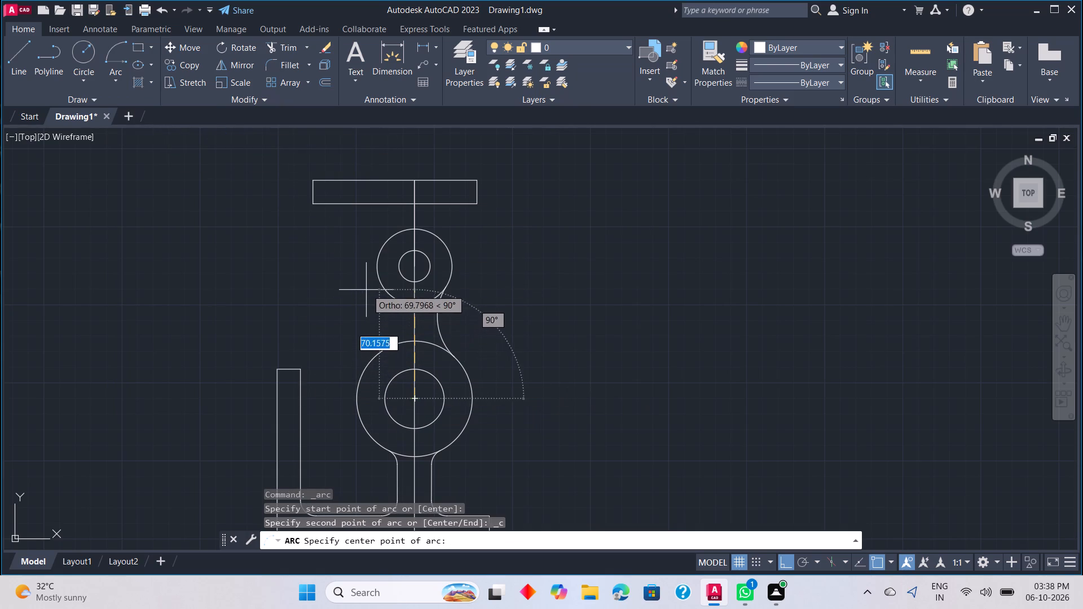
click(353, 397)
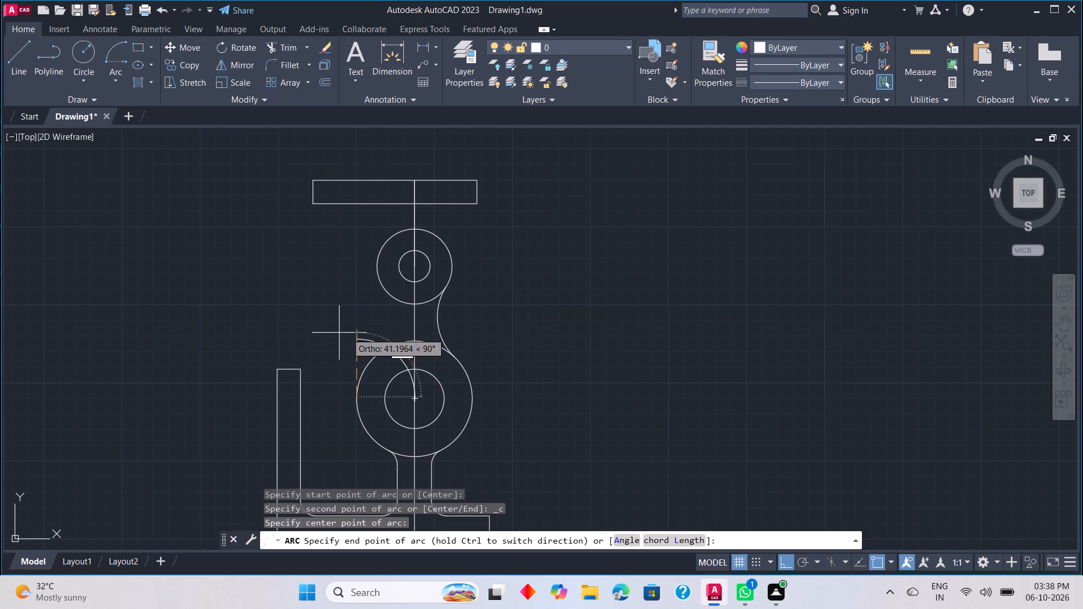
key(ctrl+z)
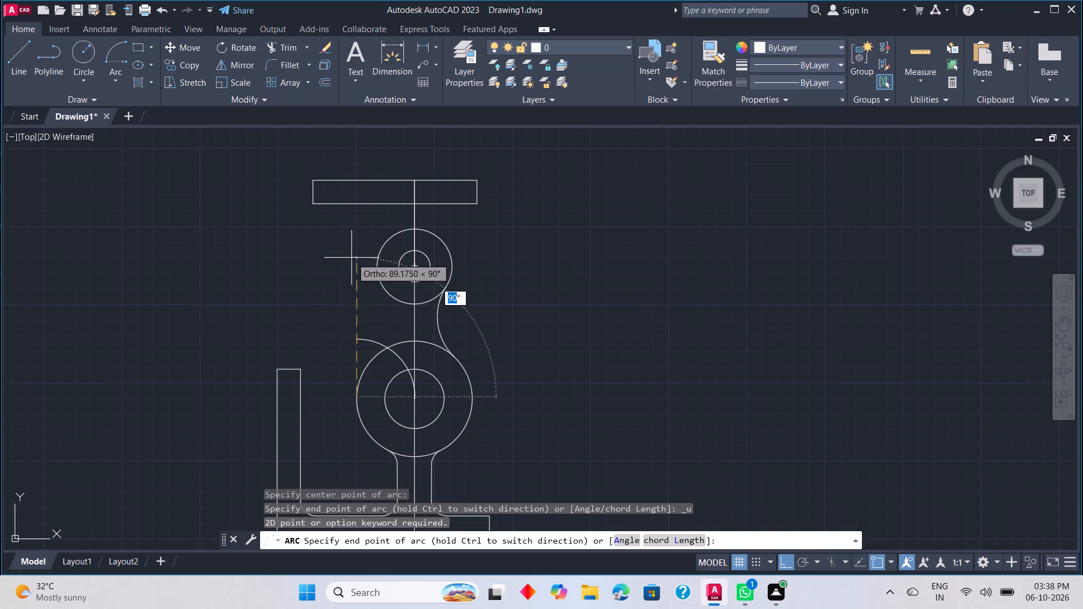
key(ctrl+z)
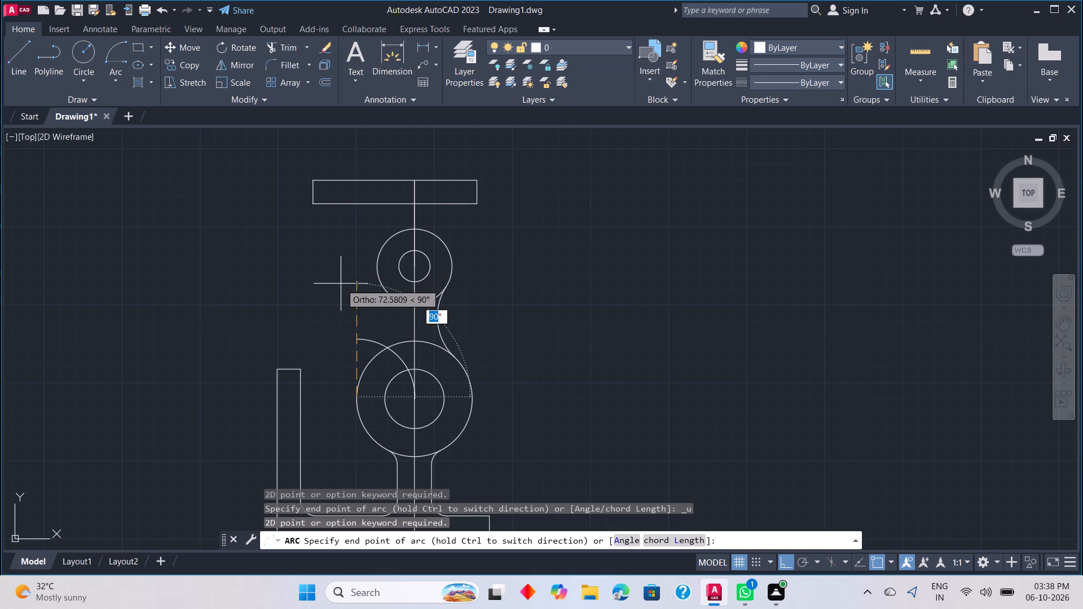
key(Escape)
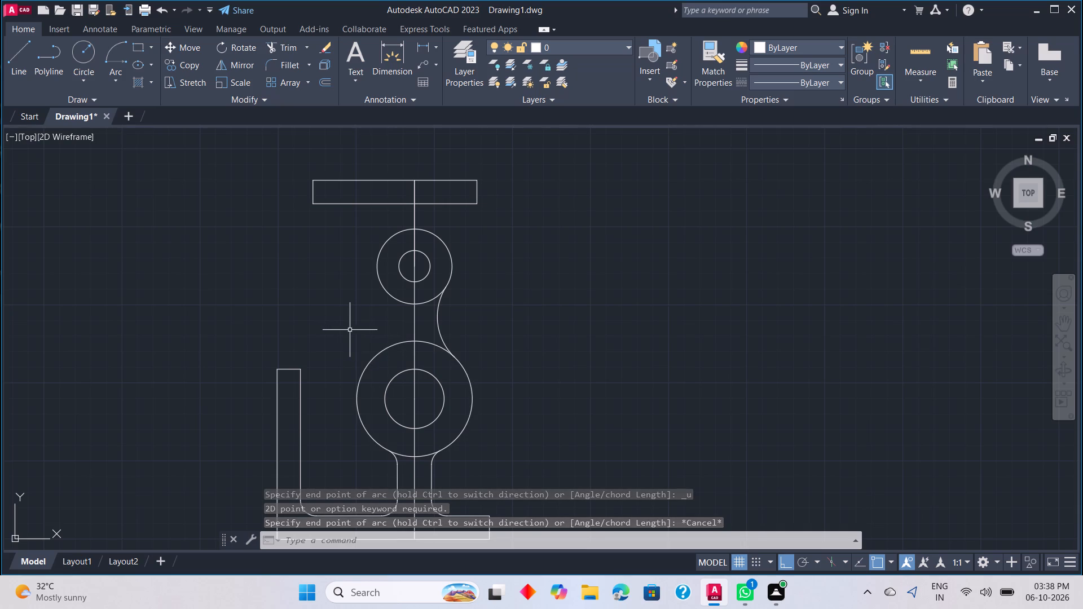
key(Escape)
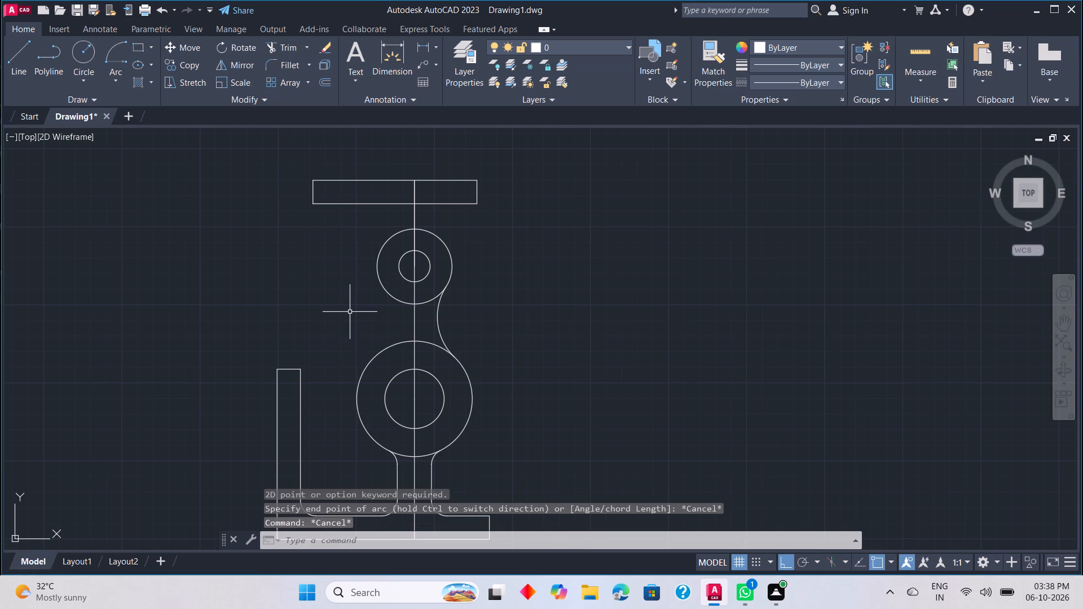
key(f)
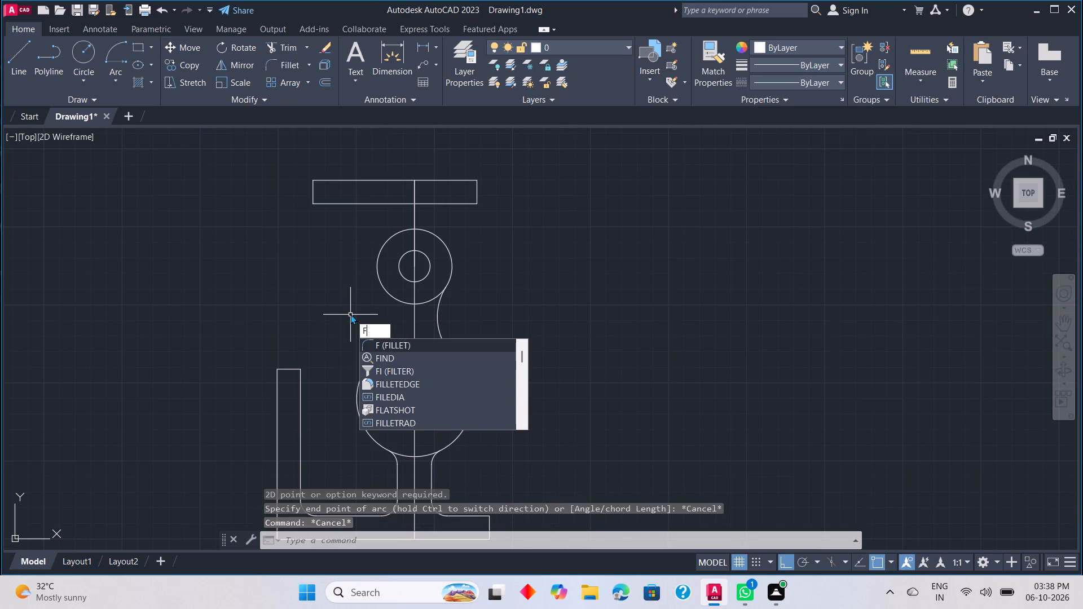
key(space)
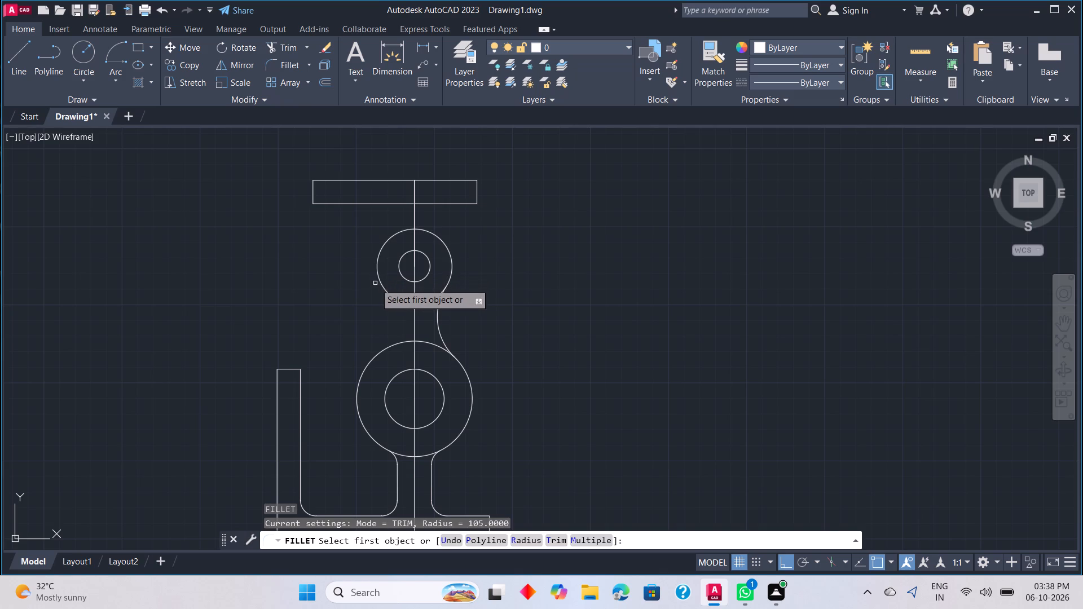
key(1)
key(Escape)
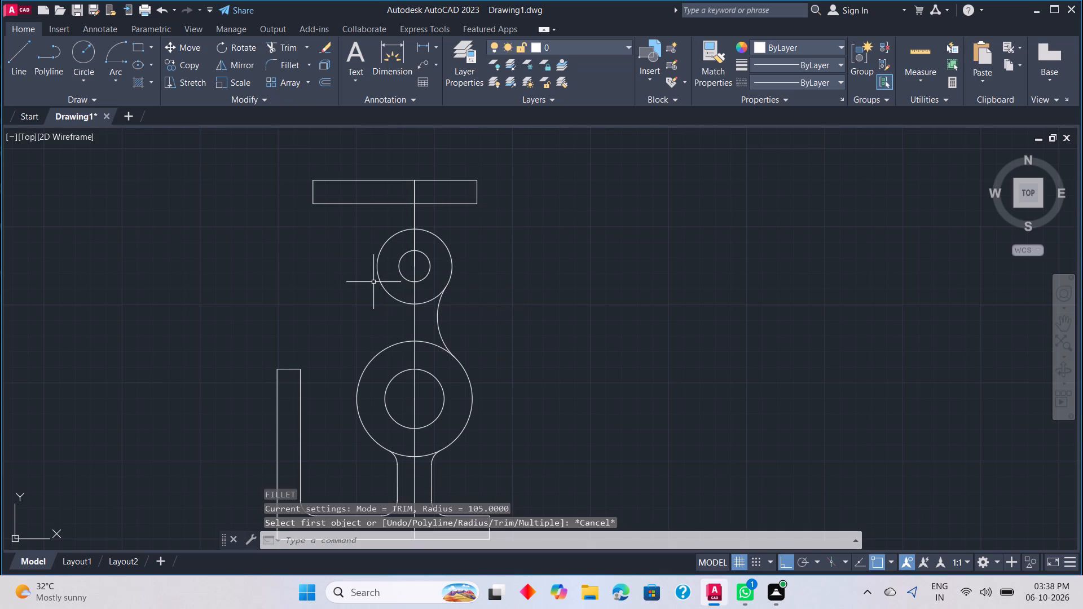
Fillet the top rectangle's lower edge to the upper outer circle on the right side with radius 18.
scroll(382, 280, down, 1)
scroll(427, 268, up, 1)
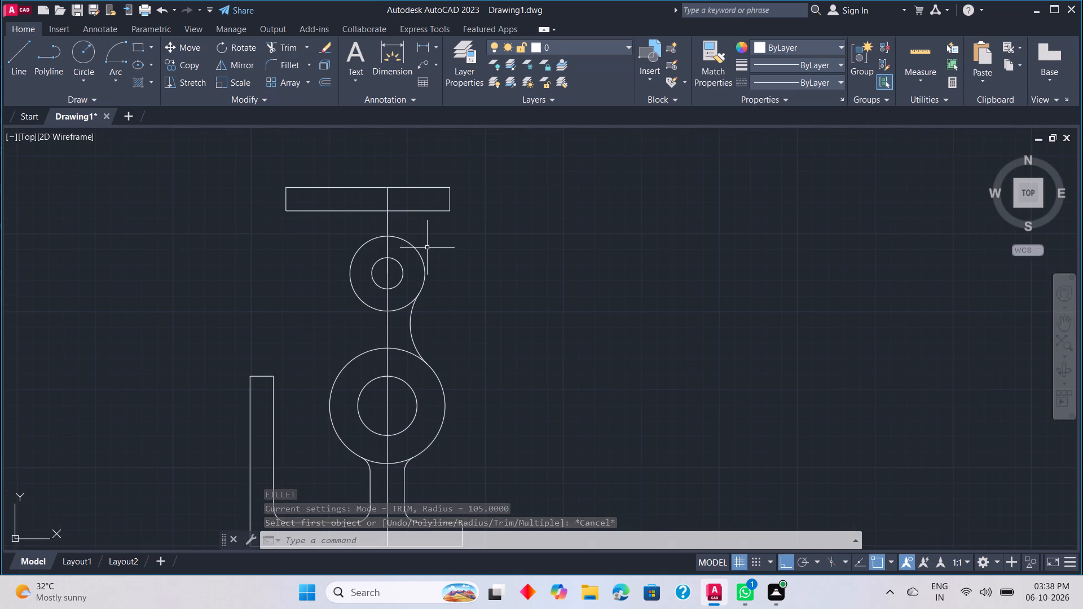
text(f)
key(space)
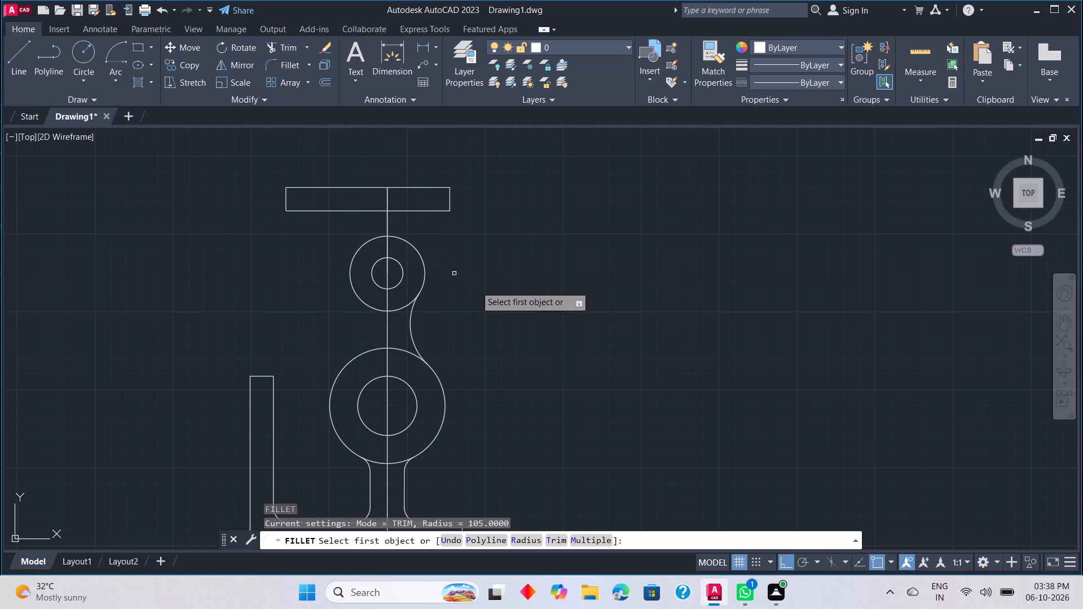
click(527, 539)
click(529, 543)
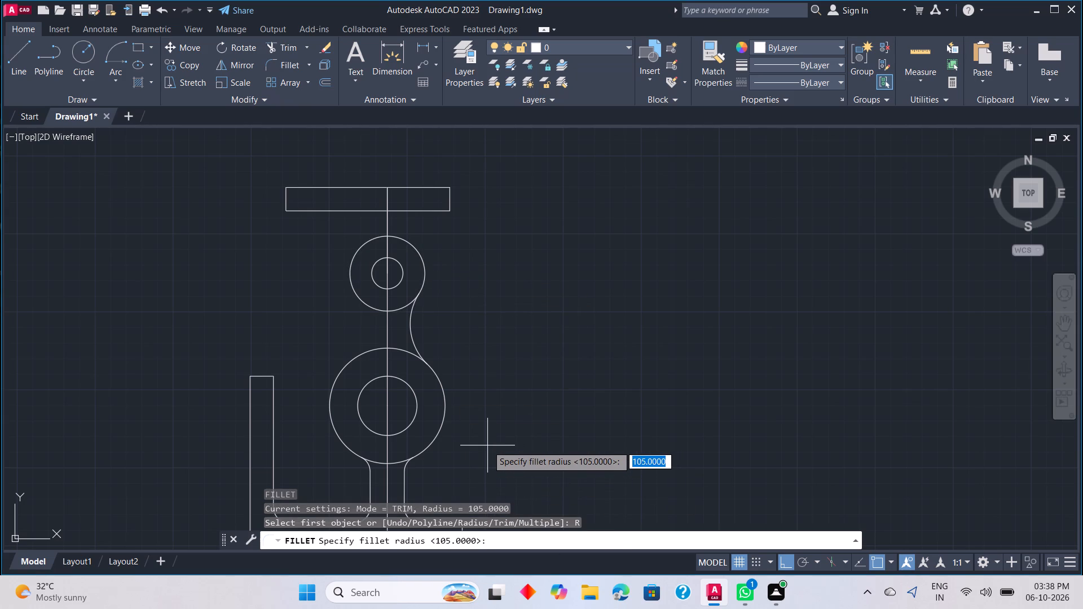
key(1)
key(8)
key(n)
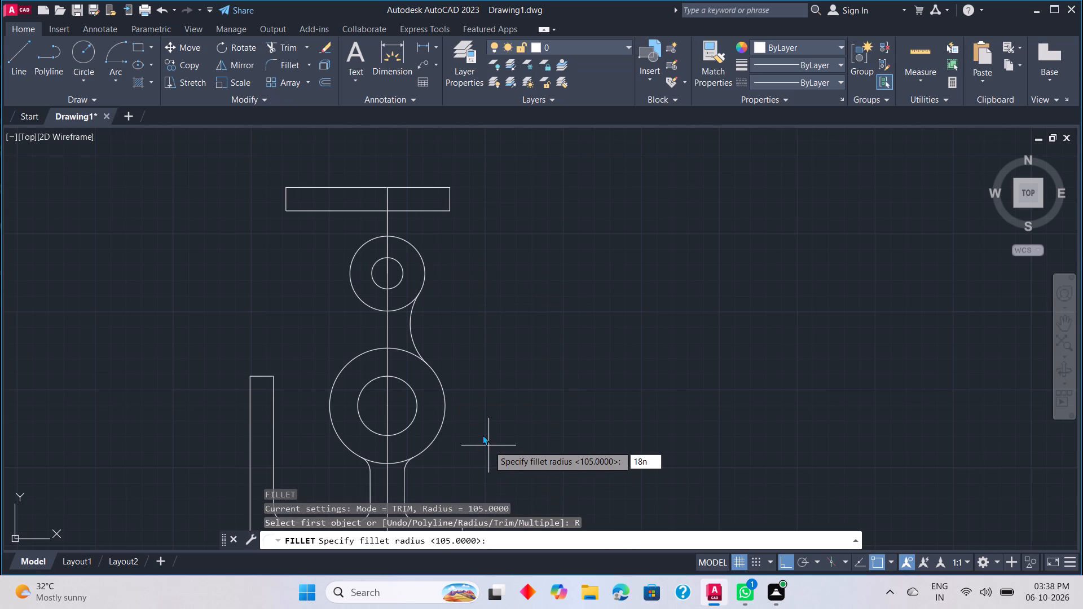
key(BackSpace)
key(space)
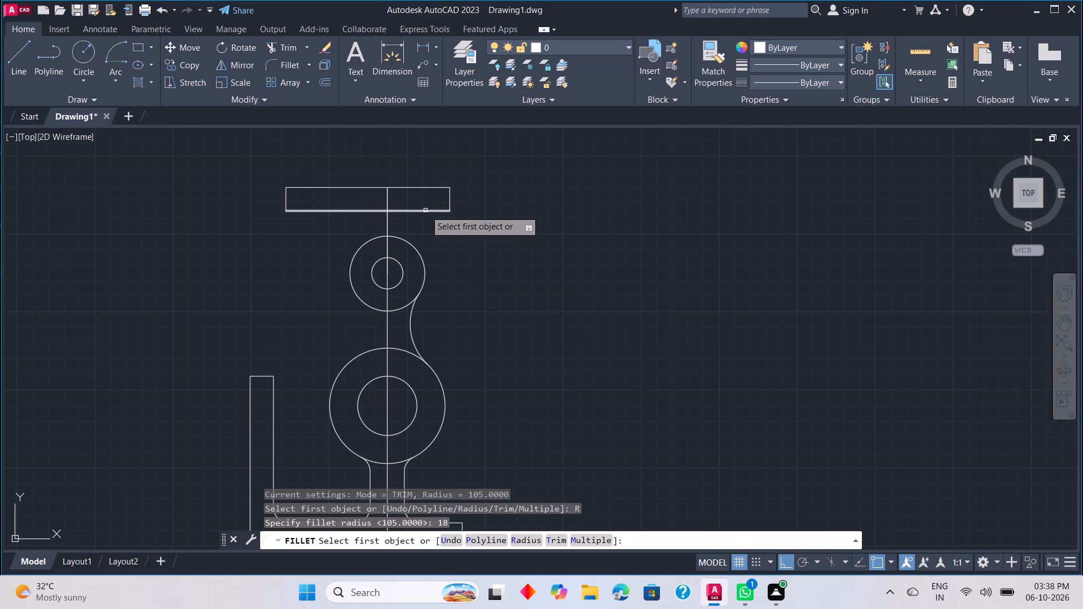
click(422, 210)
click(420, 251)
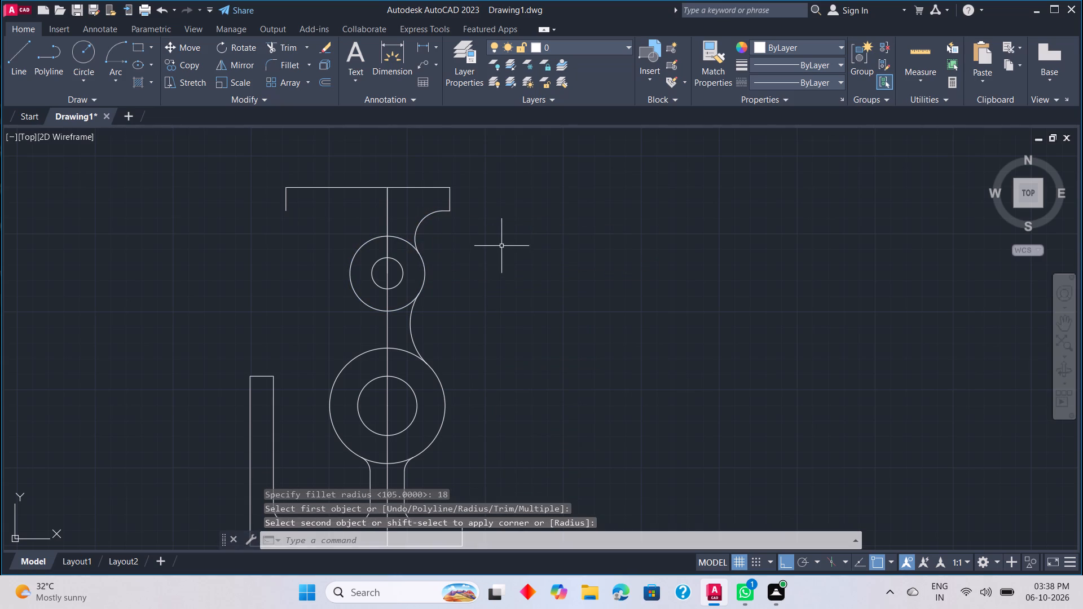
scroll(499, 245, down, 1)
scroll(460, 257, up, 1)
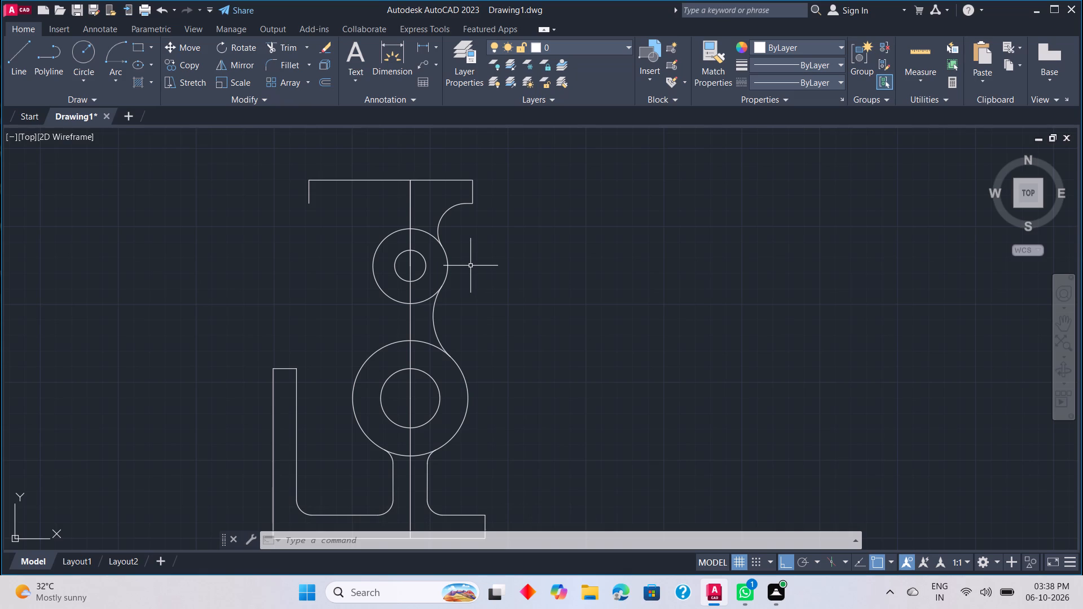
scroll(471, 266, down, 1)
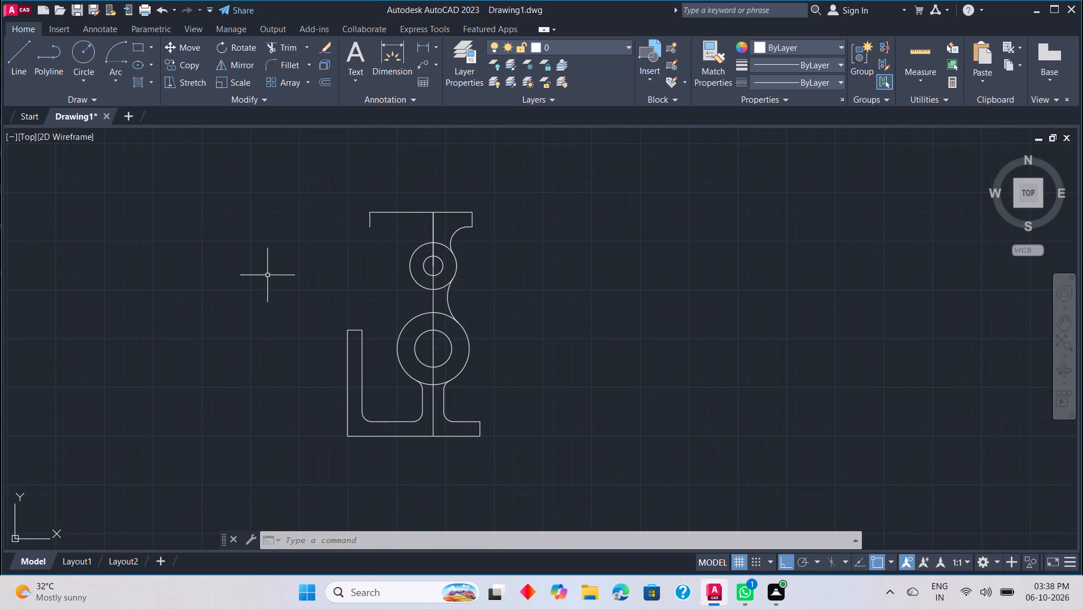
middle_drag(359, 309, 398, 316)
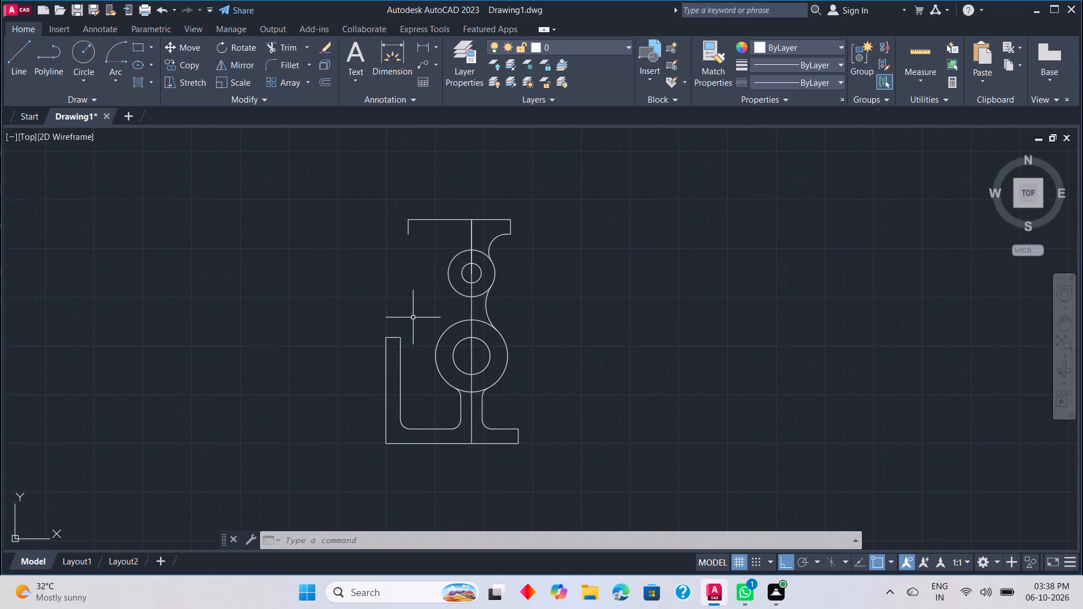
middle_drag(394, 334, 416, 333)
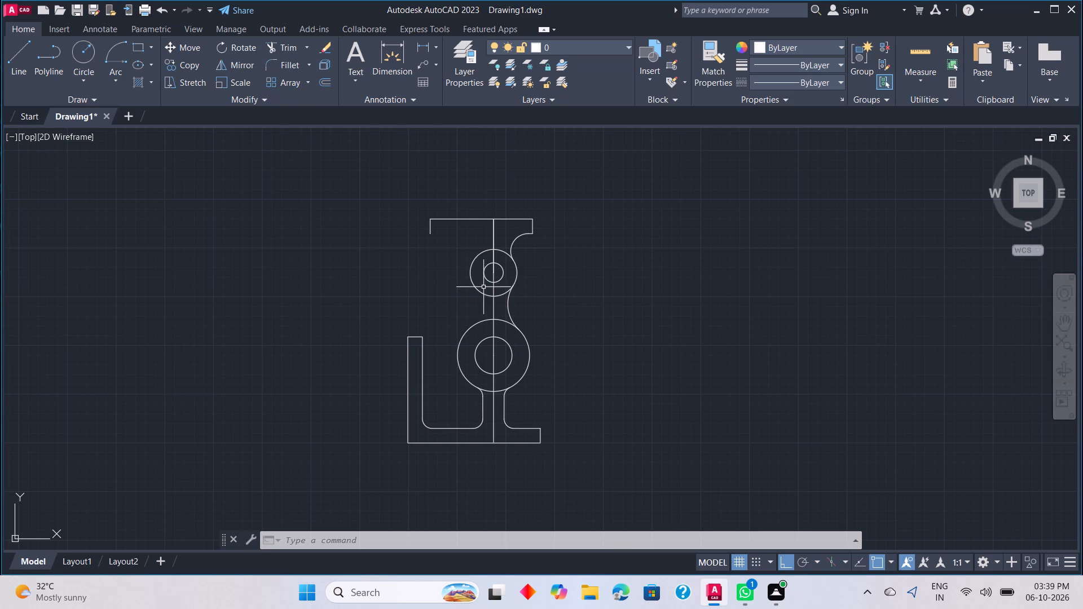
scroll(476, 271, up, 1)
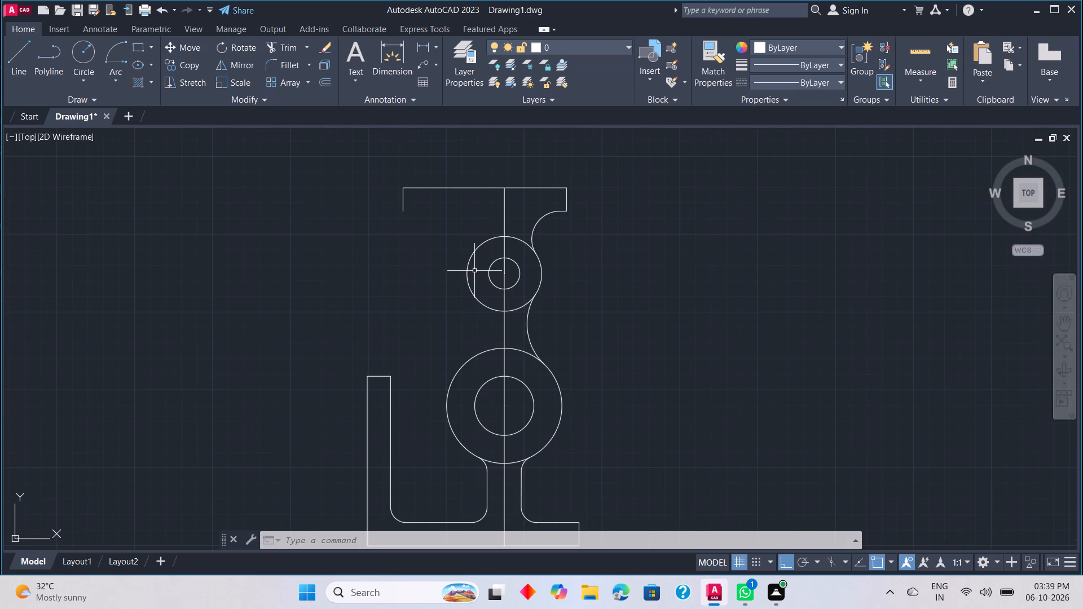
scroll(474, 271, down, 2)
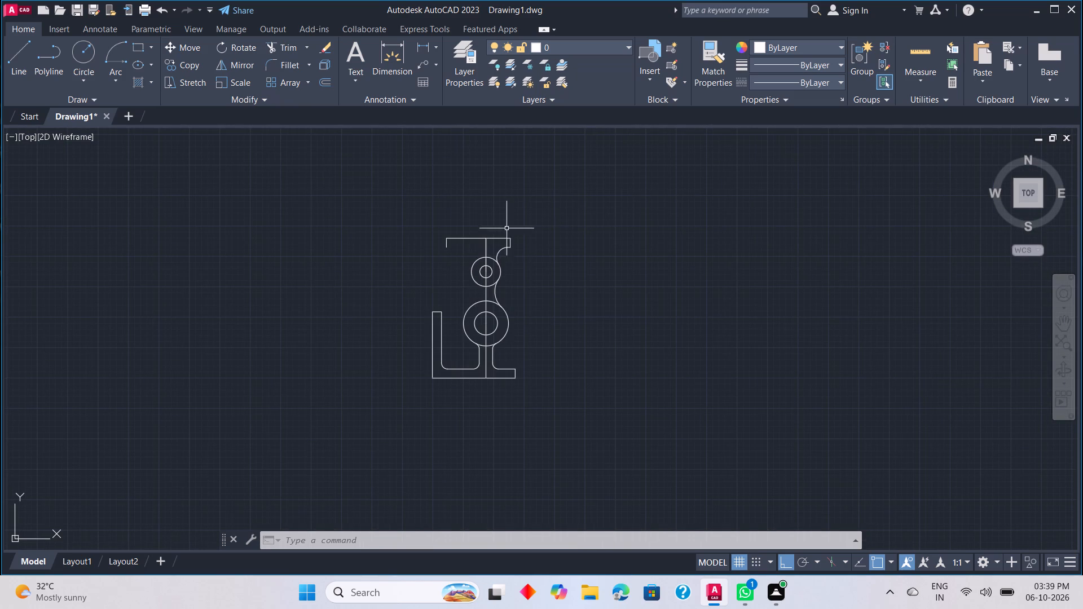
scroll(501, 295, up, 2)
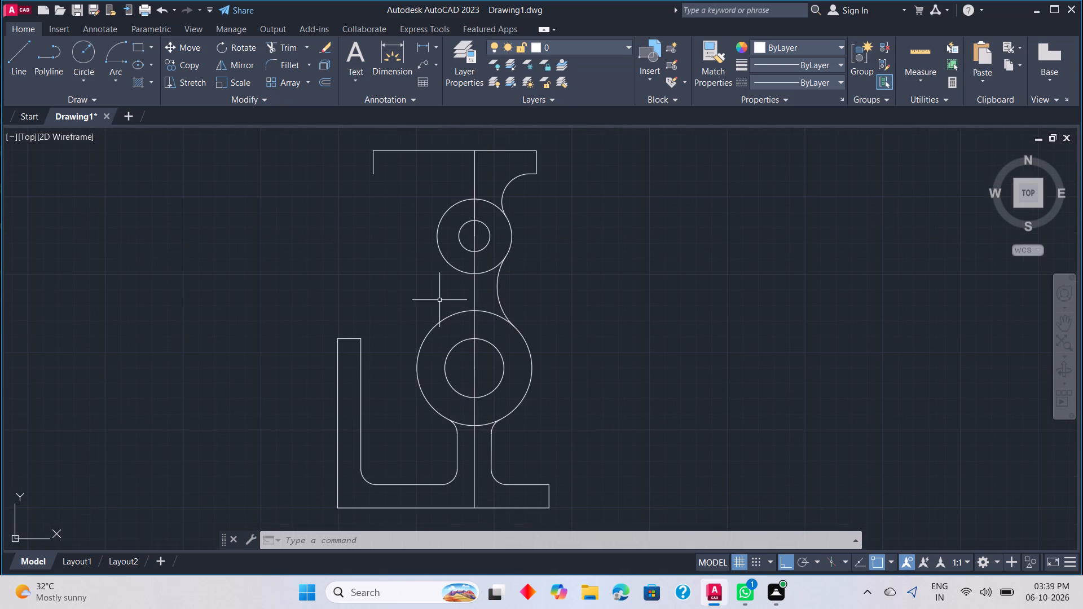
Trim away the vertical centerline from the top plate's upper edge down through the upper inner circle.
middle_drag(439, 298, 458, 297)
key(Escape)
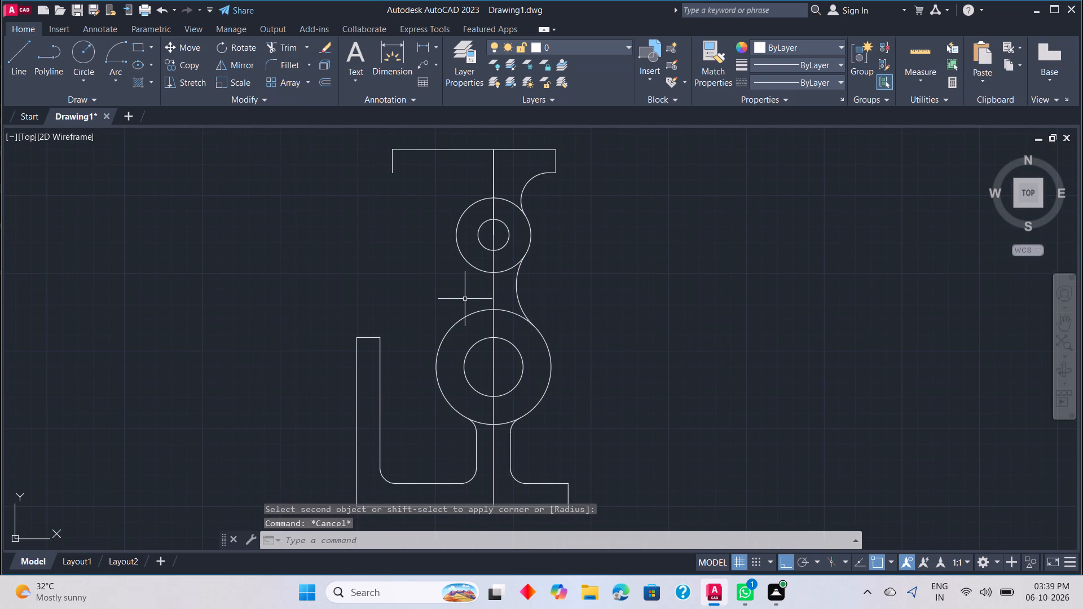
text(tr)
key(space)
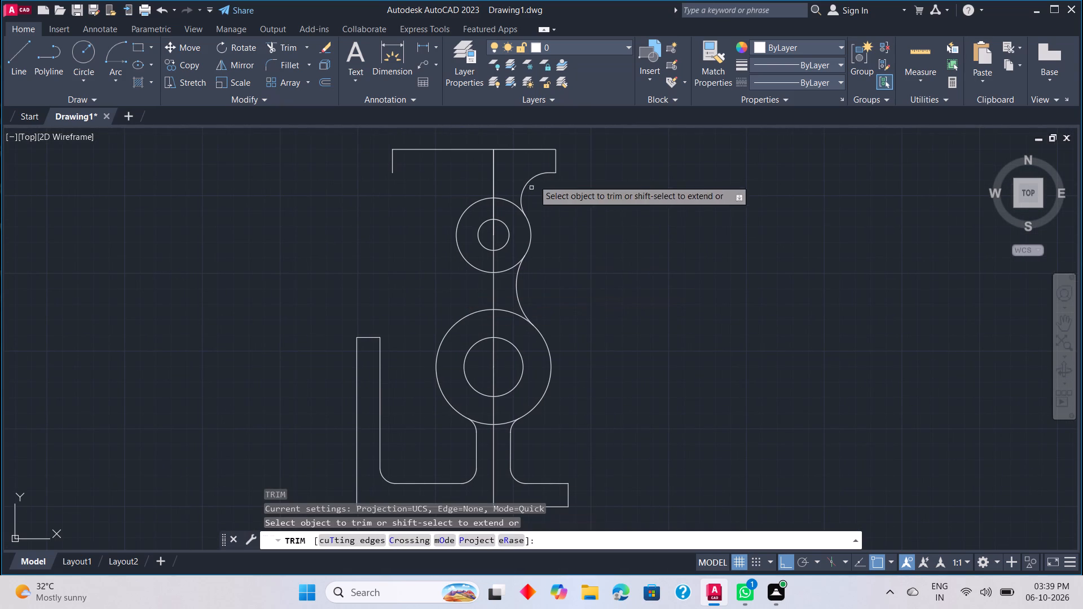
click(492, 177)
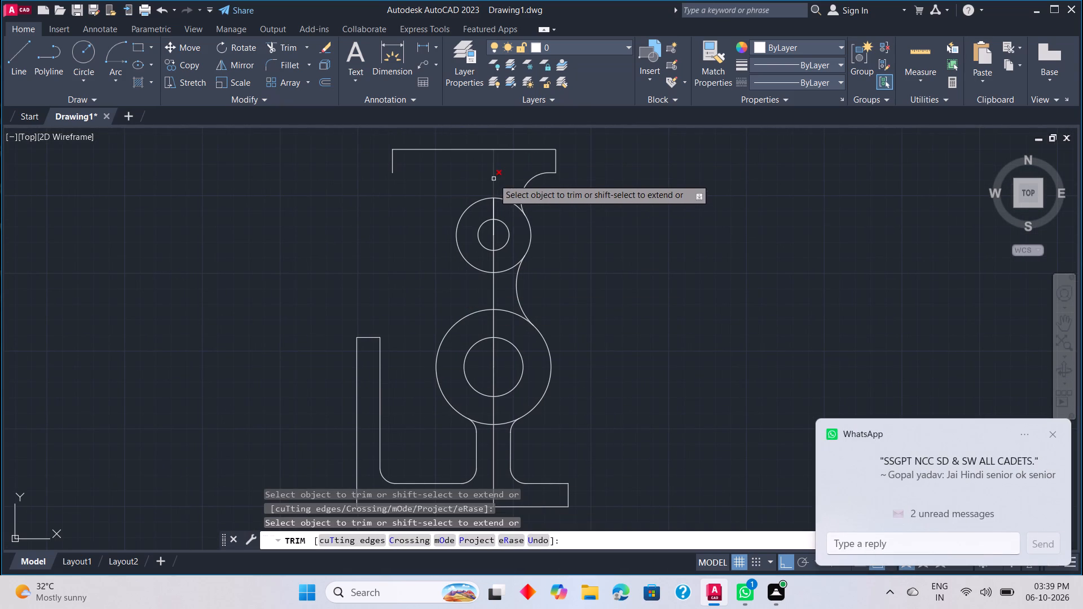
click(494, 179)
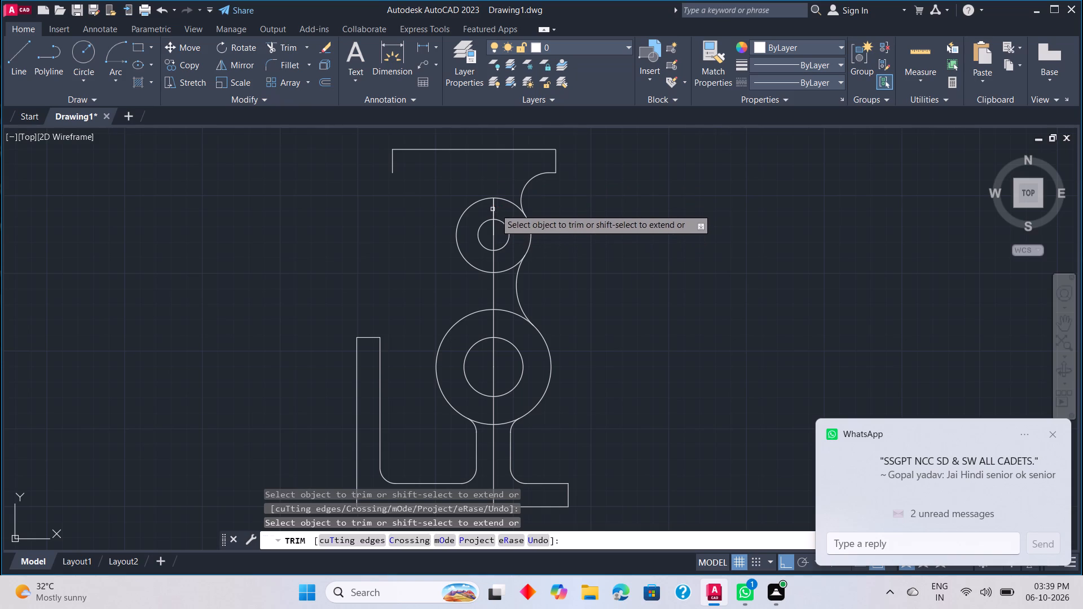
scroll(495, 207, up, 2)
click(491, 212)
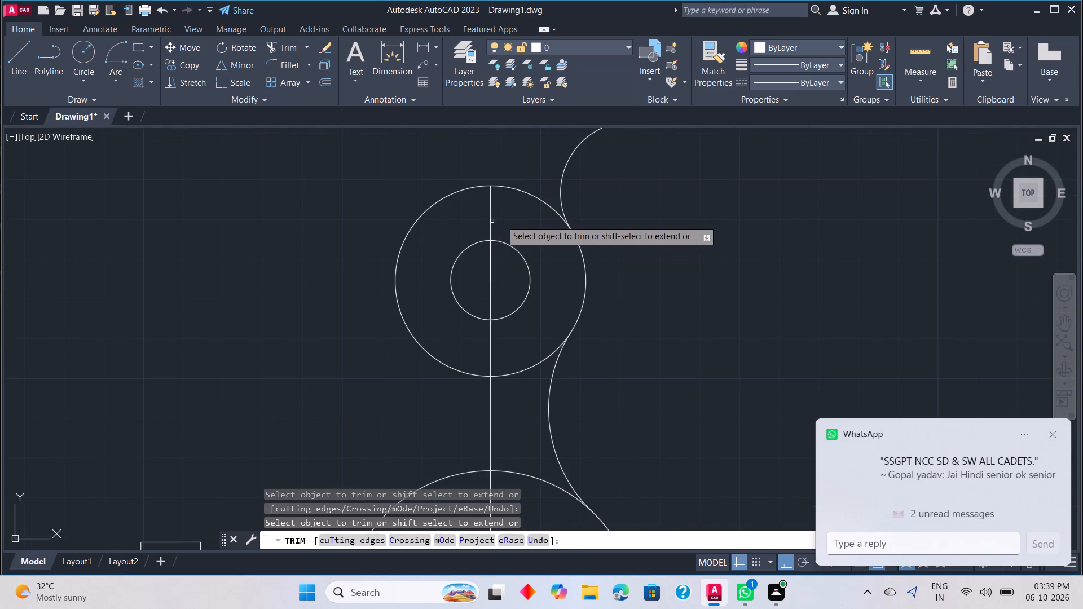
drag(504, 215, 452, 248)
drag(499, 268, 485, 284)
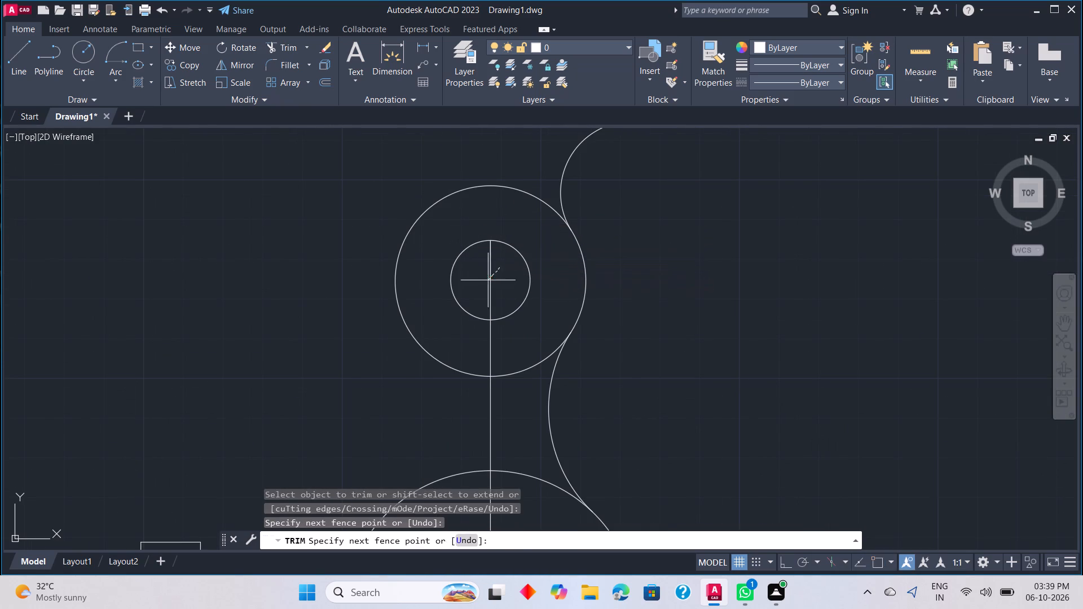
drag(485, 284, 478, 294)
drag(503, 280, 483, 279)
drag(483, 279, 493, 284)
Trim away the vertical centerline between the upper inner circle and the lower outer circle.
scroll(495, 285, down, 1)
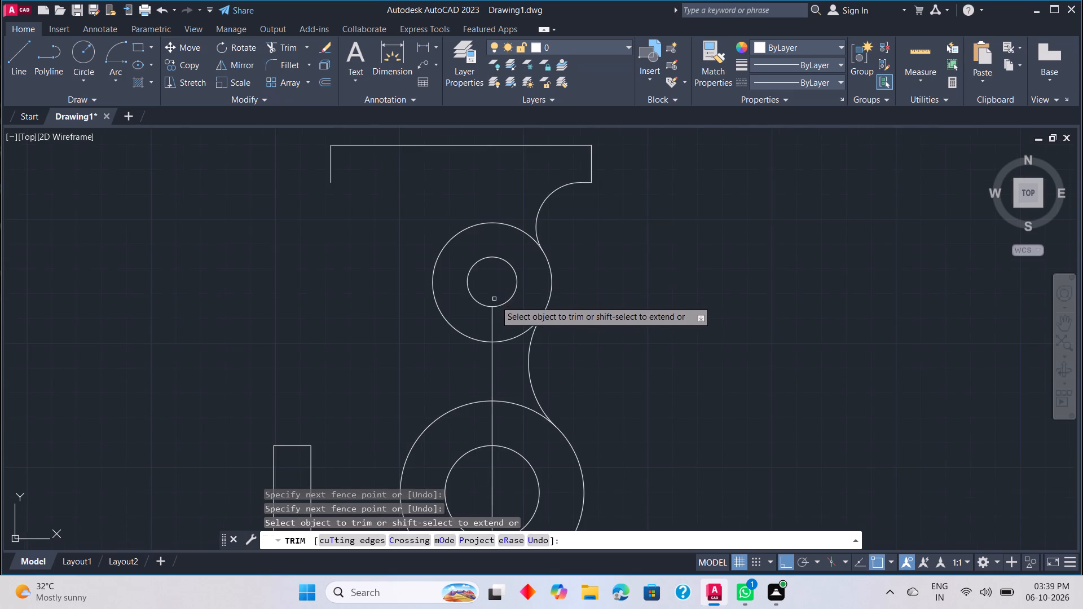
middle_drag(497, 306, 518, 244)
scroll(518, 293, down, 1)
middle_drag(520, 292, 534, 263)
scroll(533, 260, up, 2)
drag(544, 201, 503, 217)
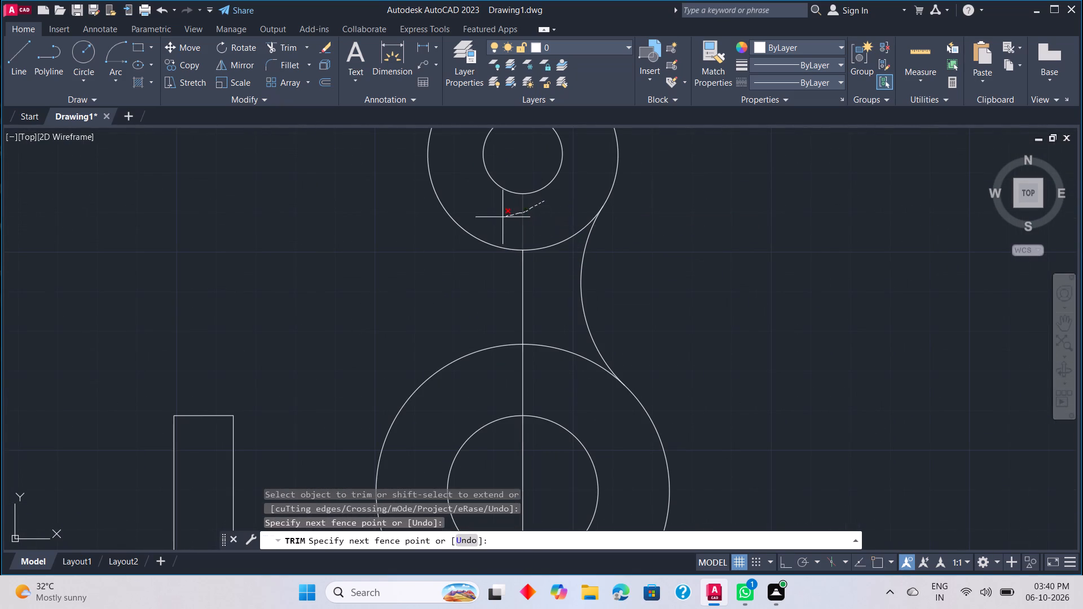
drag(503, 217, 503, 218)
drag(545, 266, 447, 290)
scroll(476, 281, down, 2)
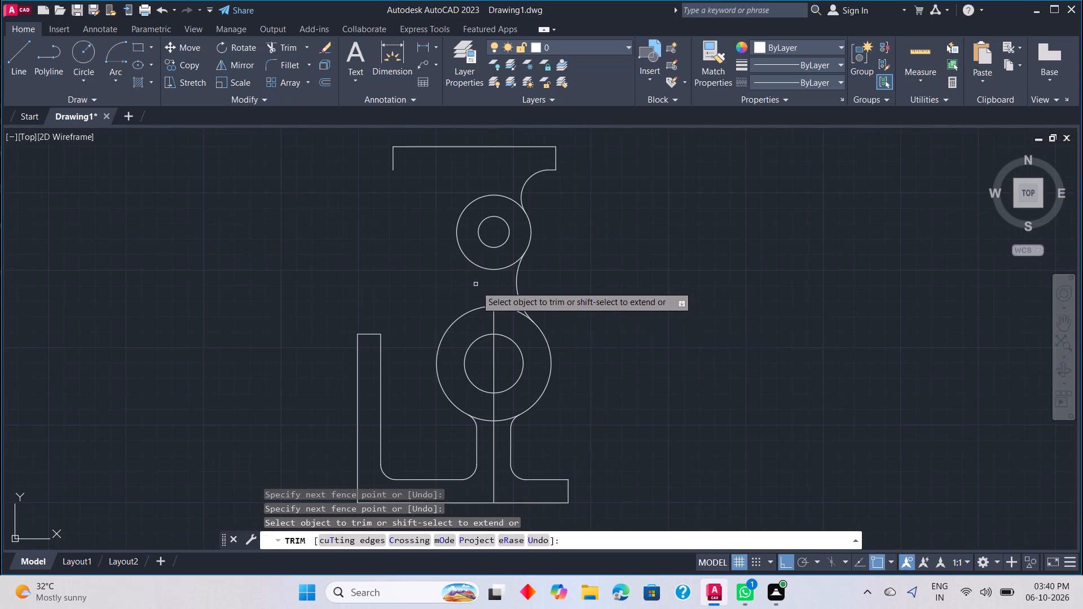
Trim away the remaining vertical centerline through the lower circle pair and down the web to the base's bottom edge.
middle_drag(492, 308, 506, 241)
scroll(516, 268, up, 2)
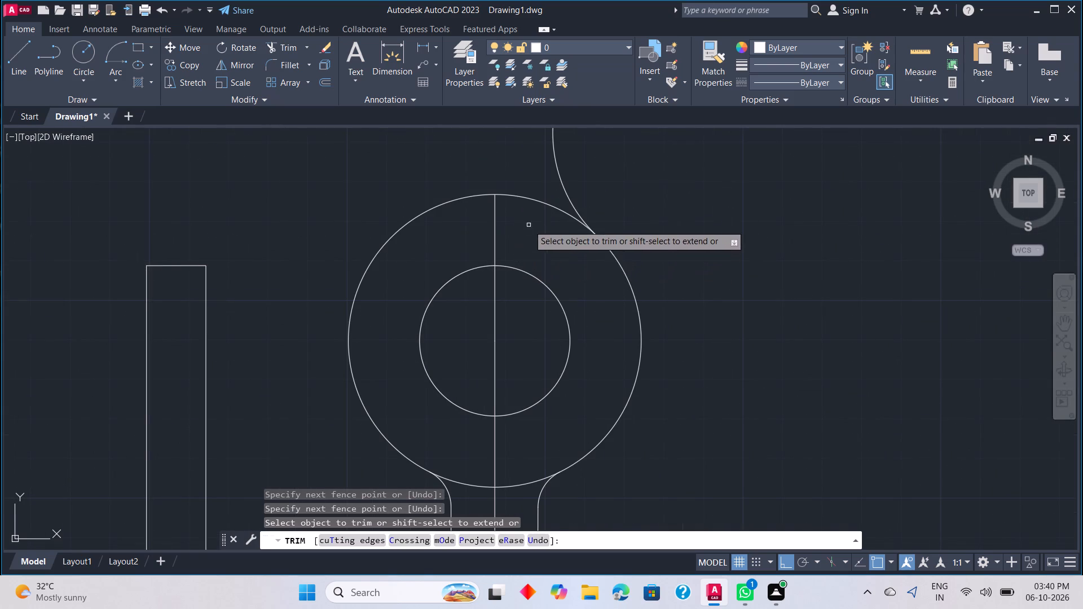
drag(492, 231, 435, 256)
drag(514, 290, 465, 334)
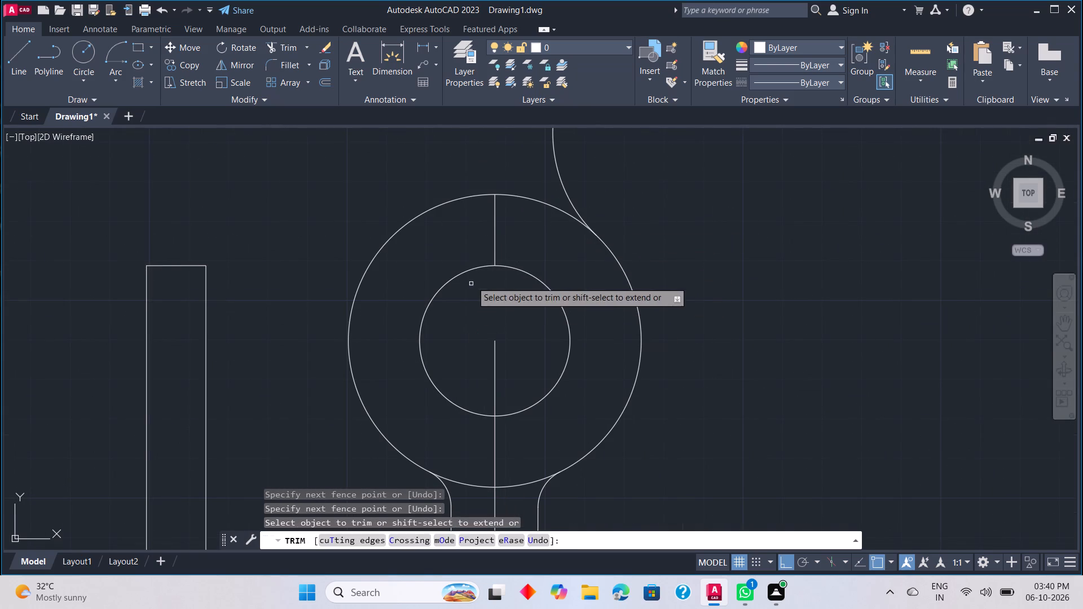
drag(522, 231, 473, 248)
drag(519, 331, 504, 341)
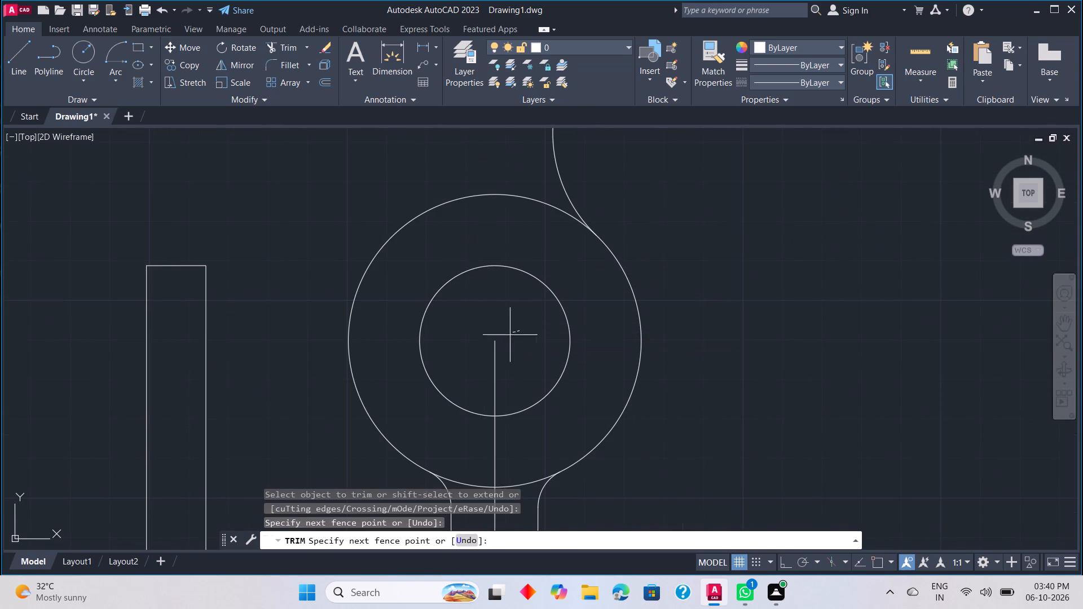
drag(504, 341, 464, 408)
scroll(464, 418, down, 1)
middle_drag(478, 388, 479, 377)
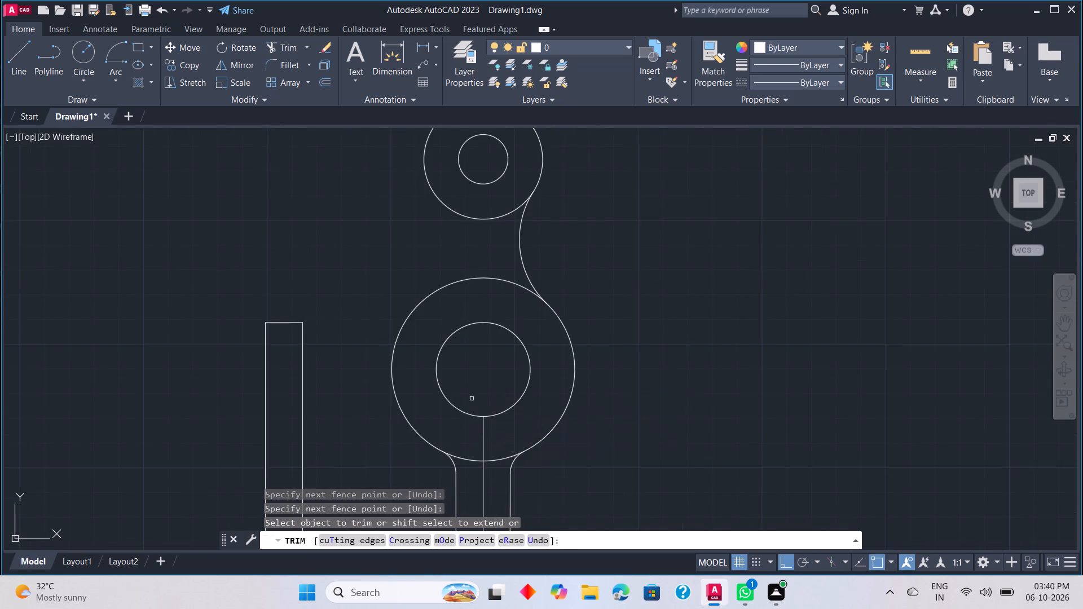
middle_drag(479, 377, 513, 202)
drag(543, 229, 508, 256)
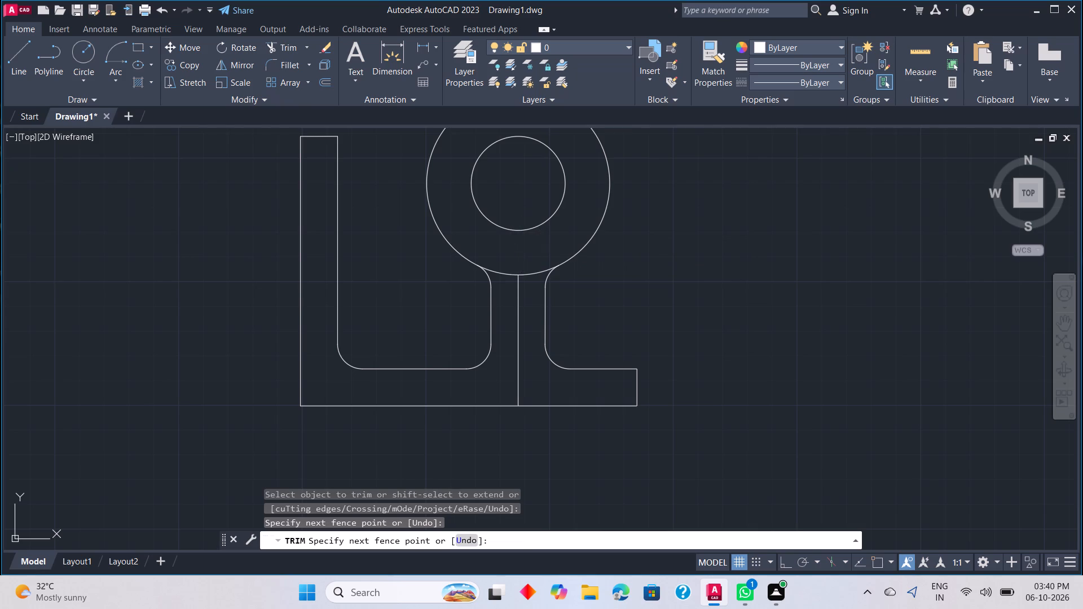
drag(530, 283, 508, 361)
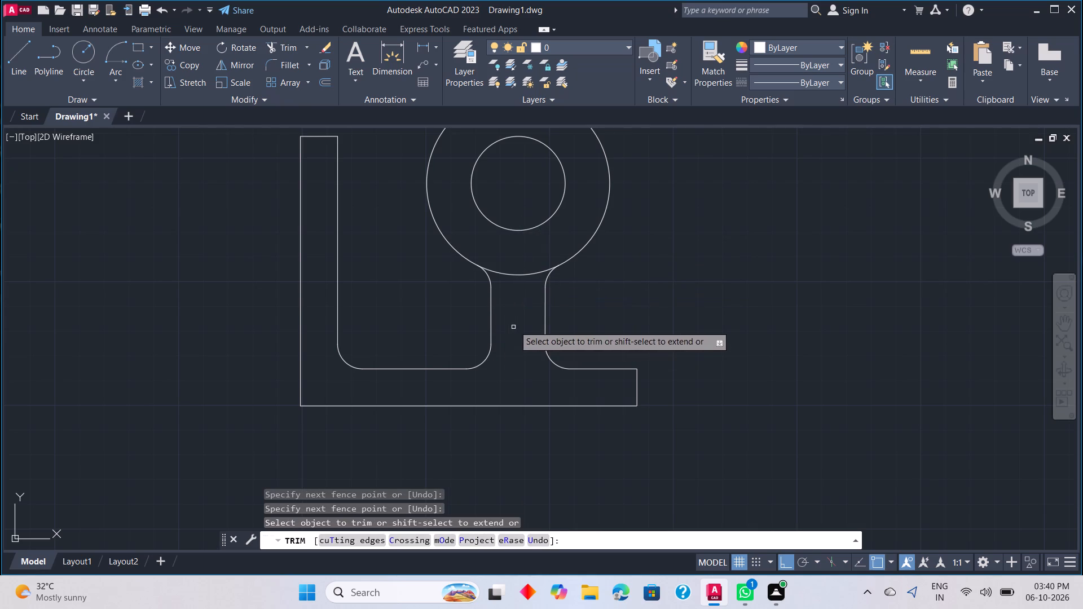
Examine the whole part outline from the top plate down to the L-shaped base.
middle_drag(606, 246, 606, 264)
scroll(606, 246, down, 3)
middle_drag(642, 201, 648, 308)
scroll(648, 311, down, 1)
scroll(637, 297, up, 1)
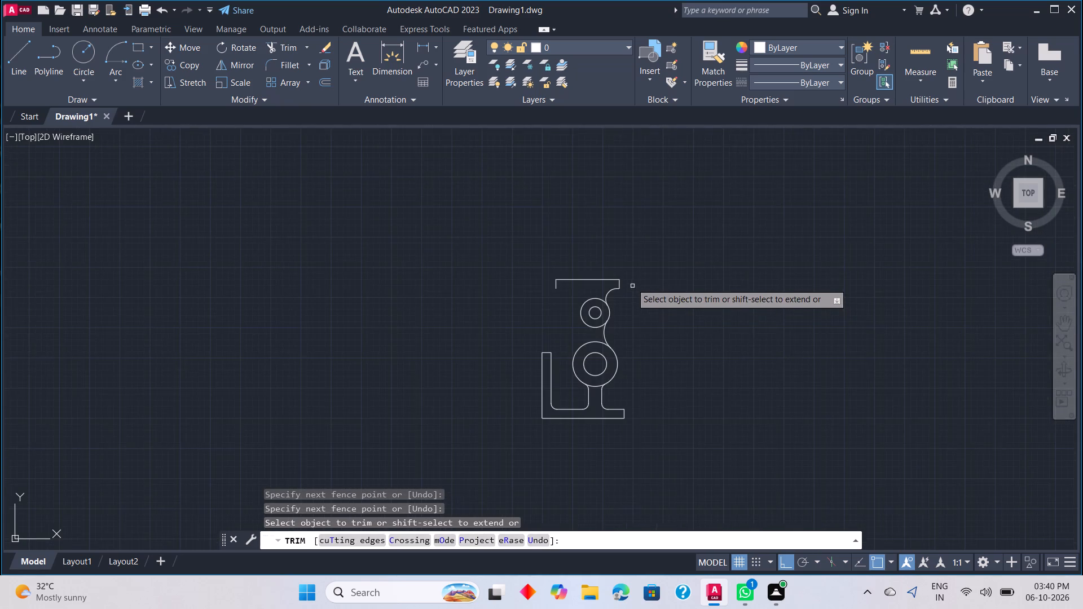
scroll(631, 282, up, 2)
middle_drag(606, 327, 614, 222)
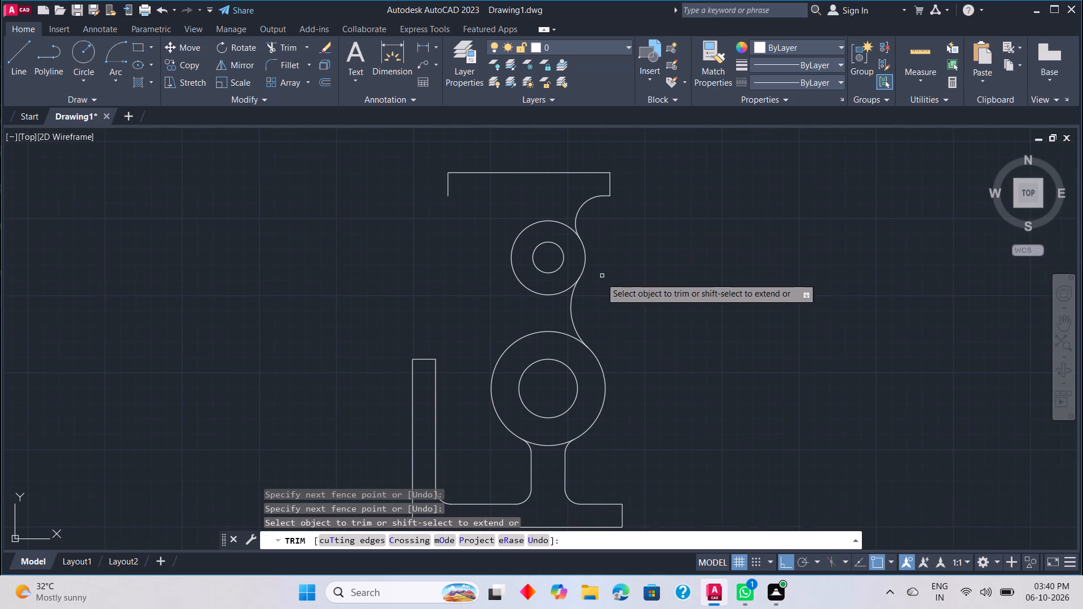
middle_drag(596, 278, 586, 230)
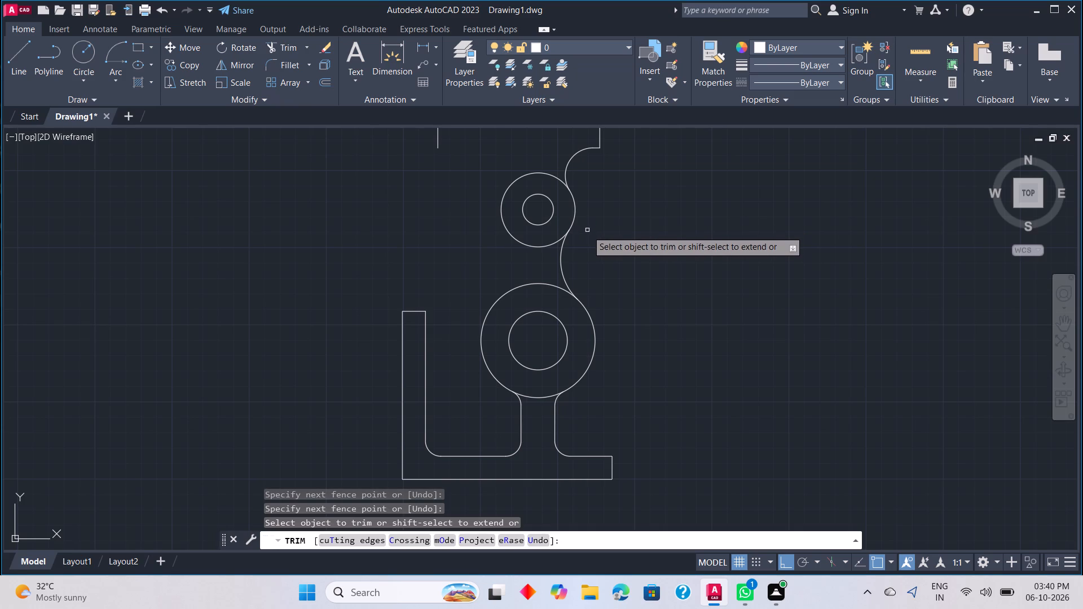
middle_drag(587, 227, 571, 332)
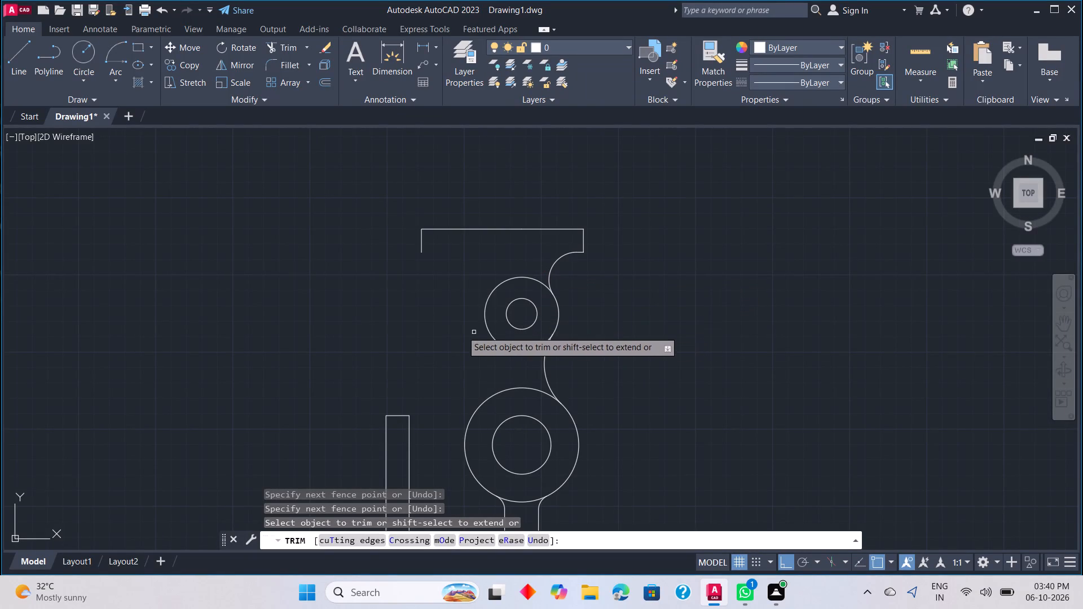
key(Escape)
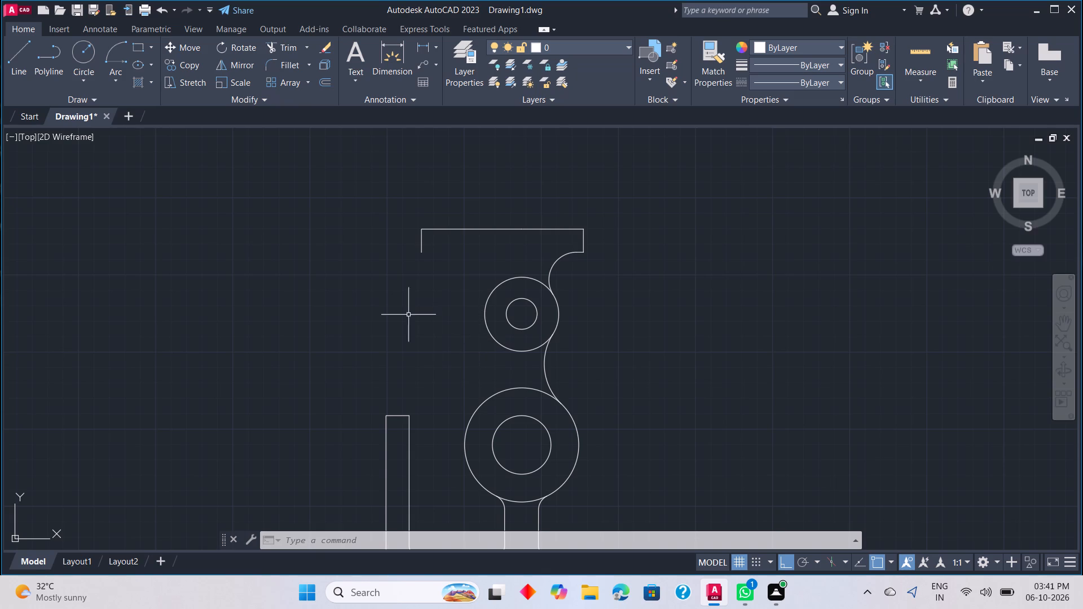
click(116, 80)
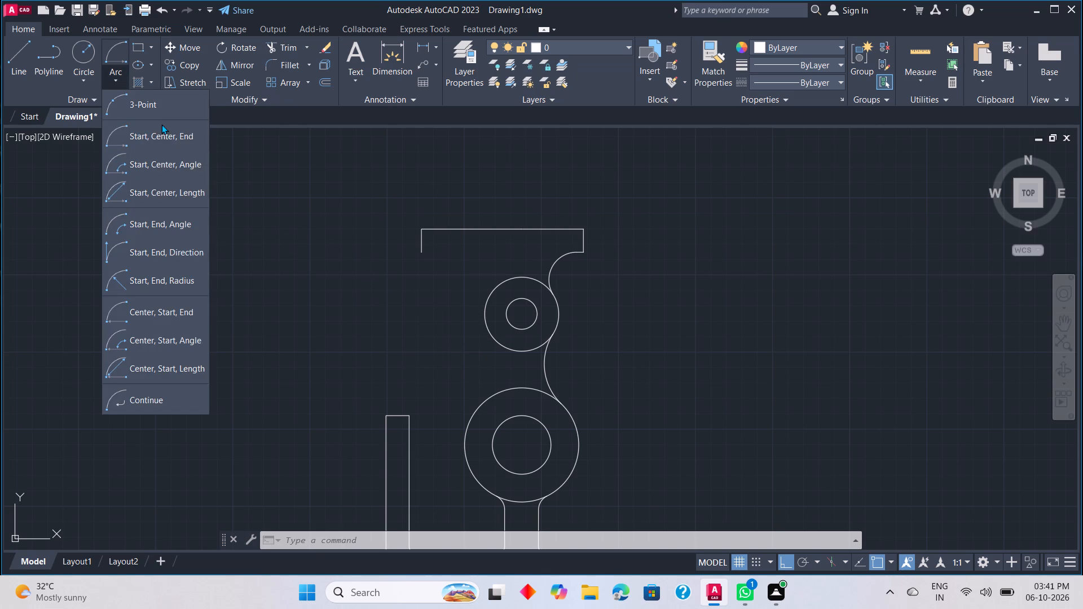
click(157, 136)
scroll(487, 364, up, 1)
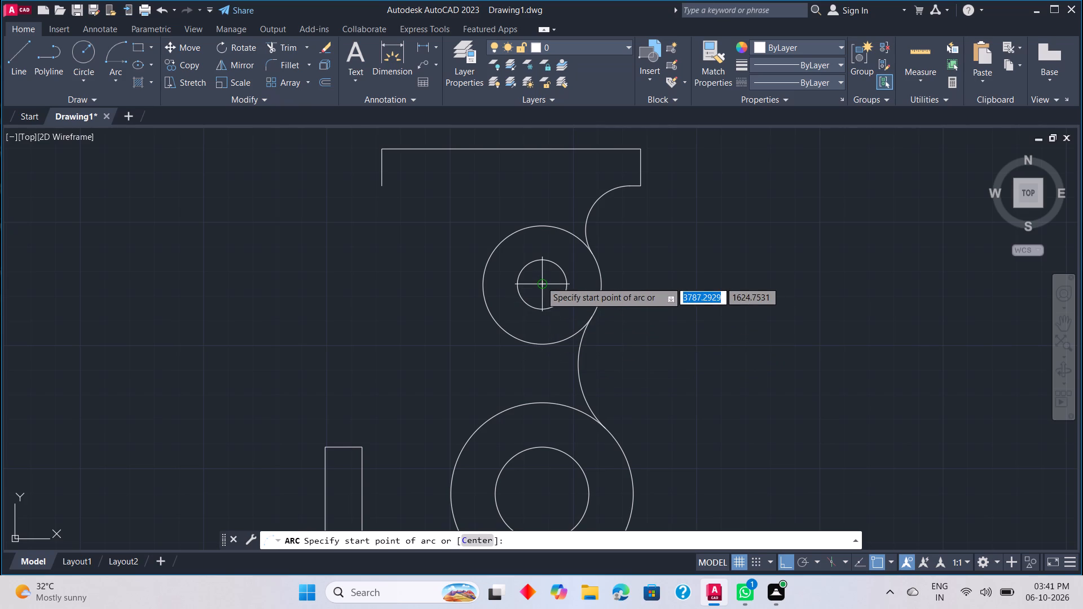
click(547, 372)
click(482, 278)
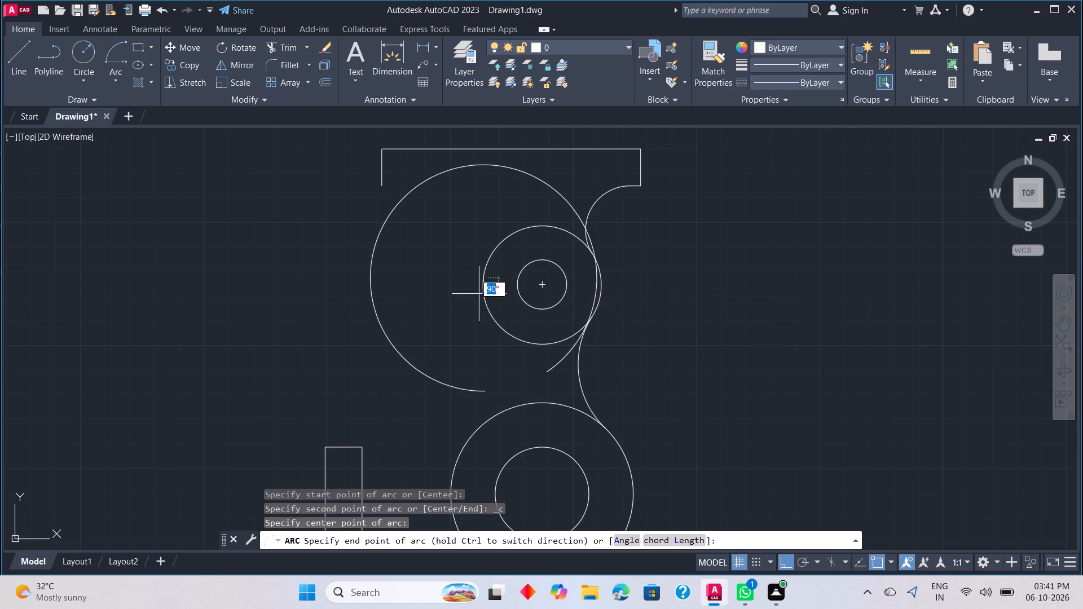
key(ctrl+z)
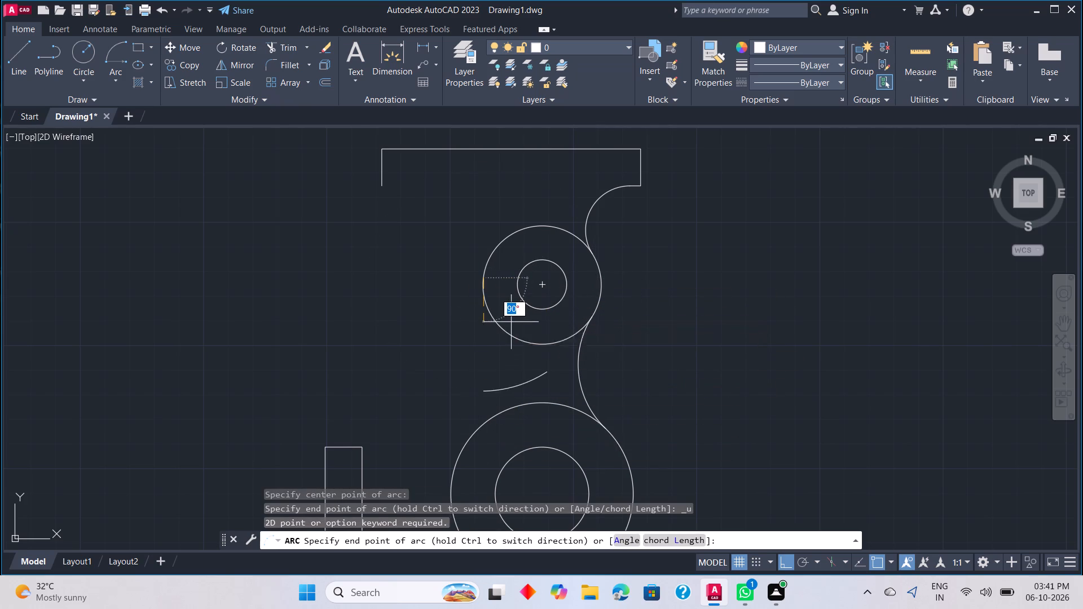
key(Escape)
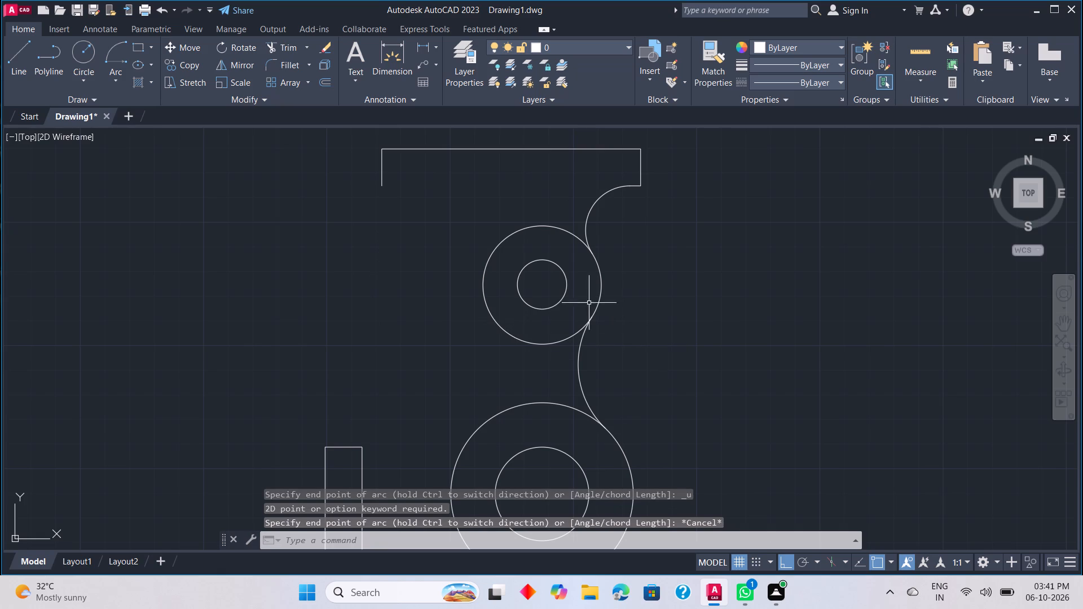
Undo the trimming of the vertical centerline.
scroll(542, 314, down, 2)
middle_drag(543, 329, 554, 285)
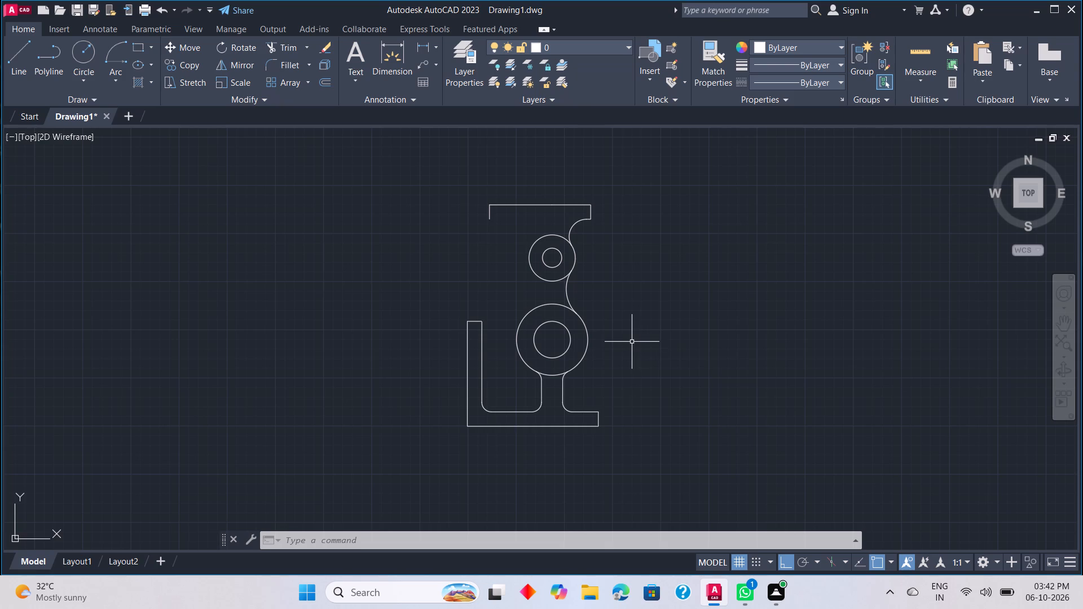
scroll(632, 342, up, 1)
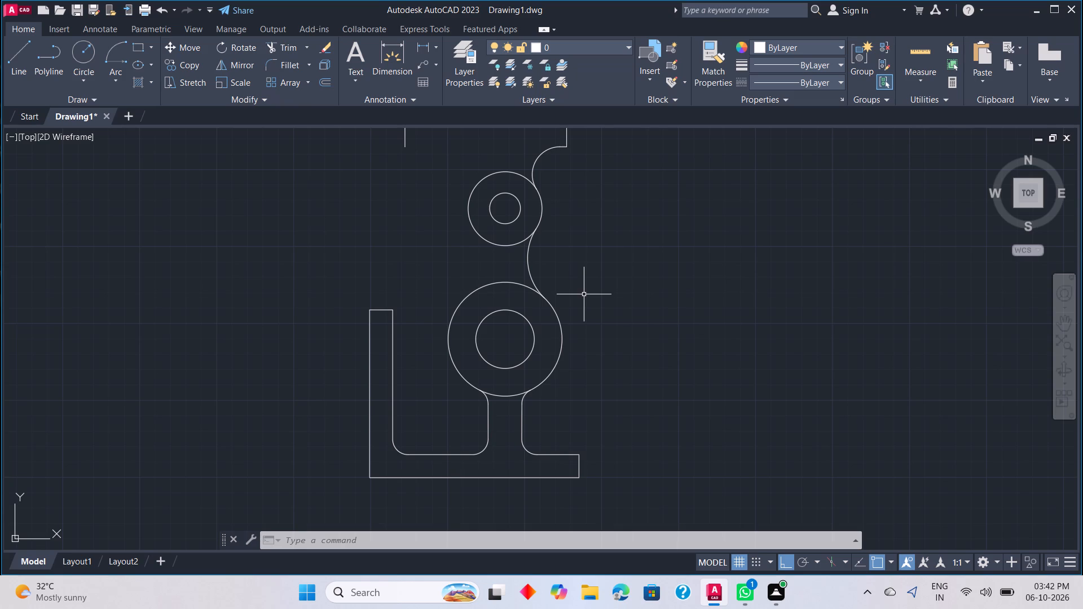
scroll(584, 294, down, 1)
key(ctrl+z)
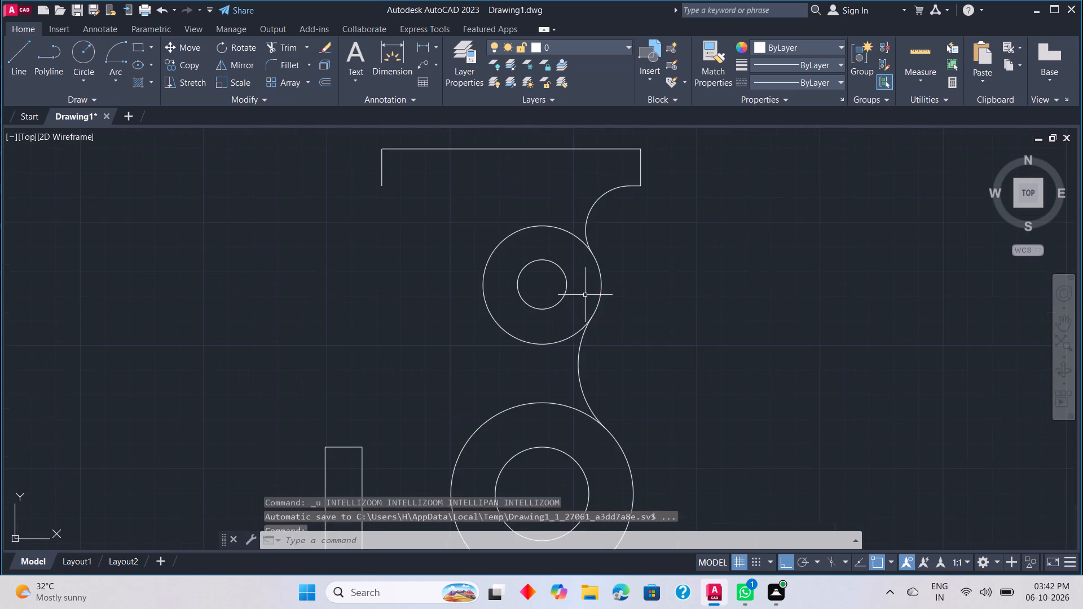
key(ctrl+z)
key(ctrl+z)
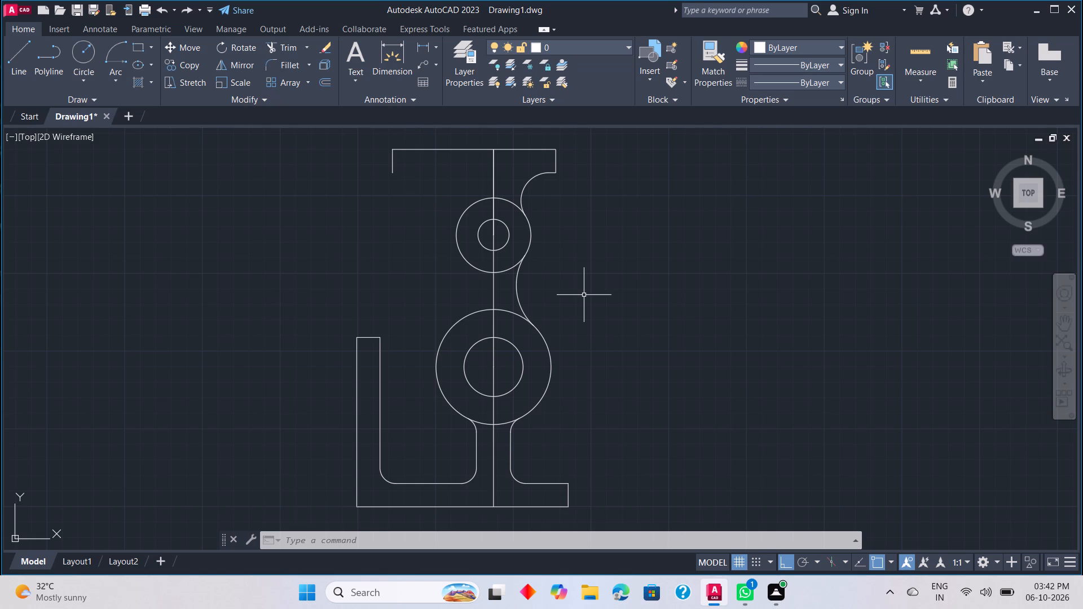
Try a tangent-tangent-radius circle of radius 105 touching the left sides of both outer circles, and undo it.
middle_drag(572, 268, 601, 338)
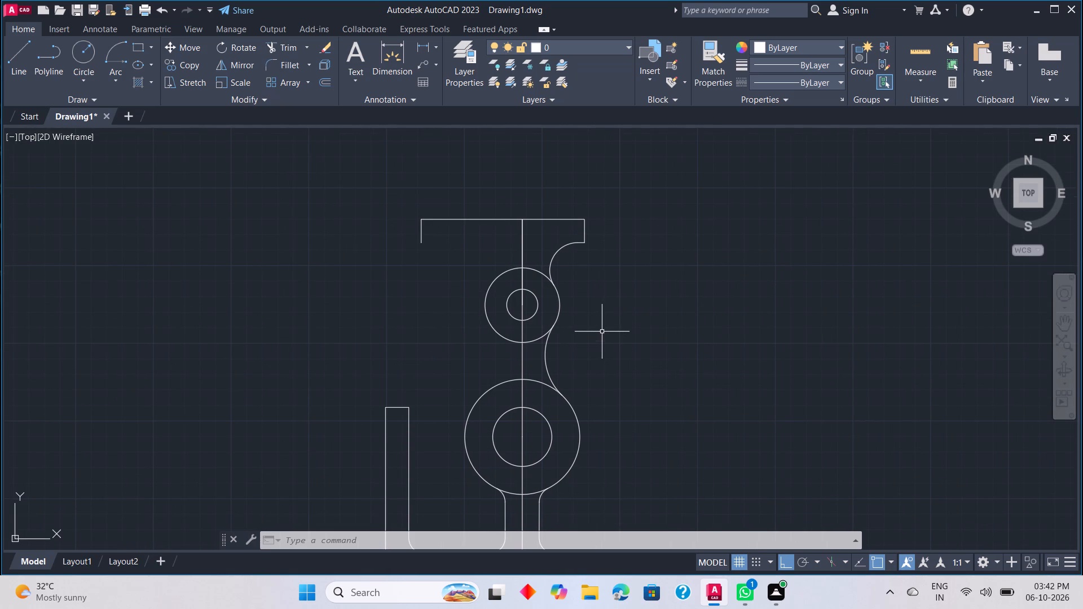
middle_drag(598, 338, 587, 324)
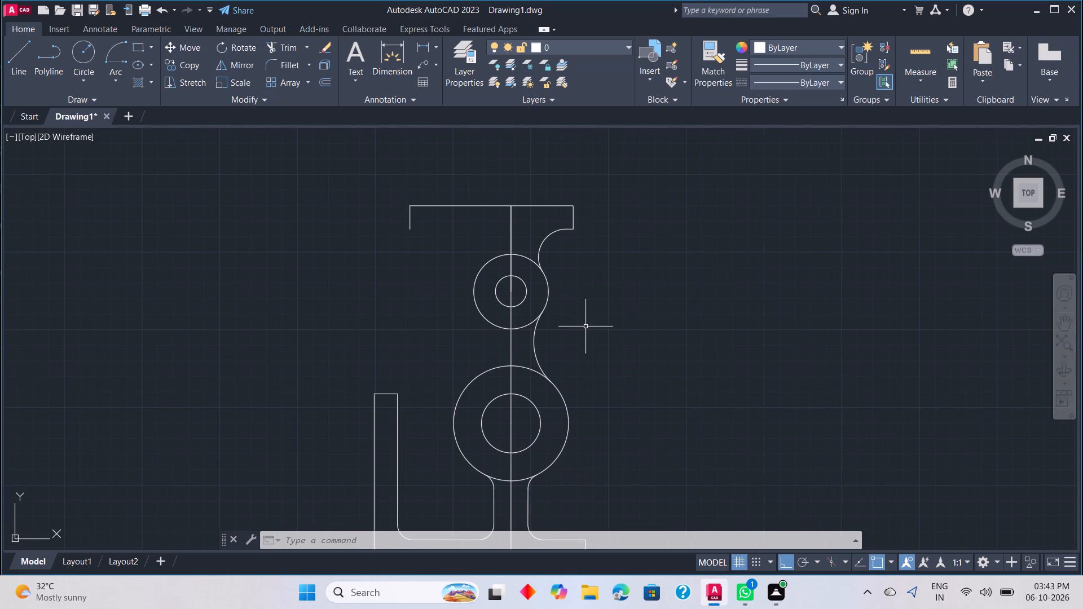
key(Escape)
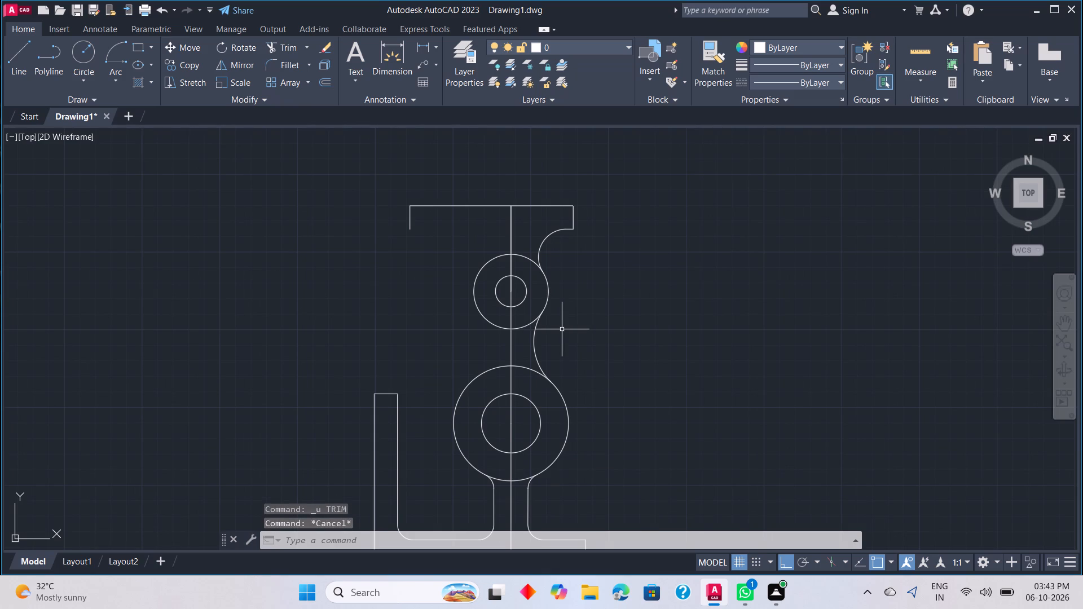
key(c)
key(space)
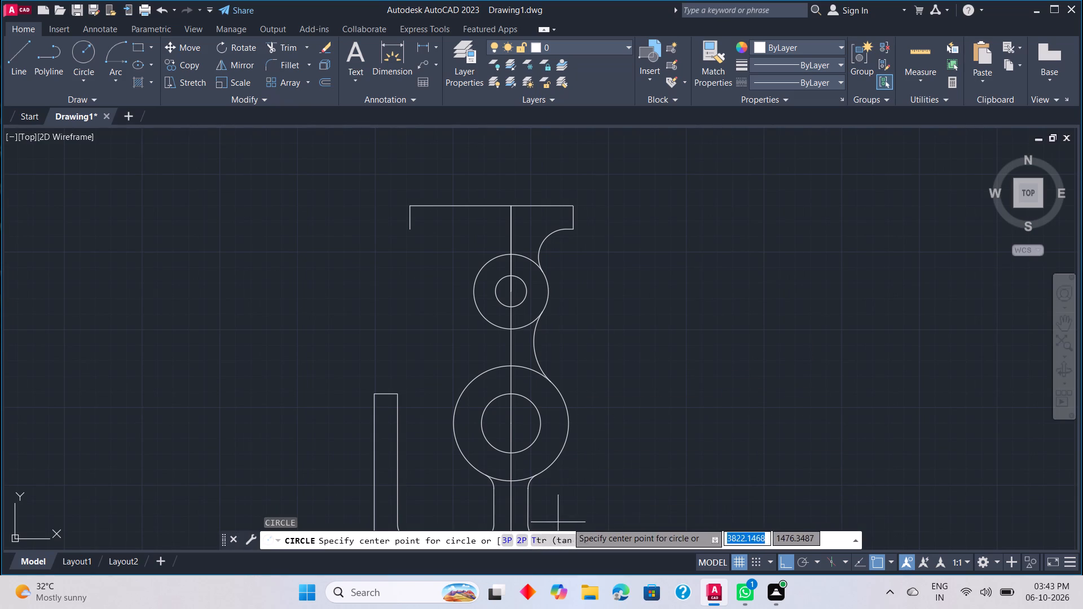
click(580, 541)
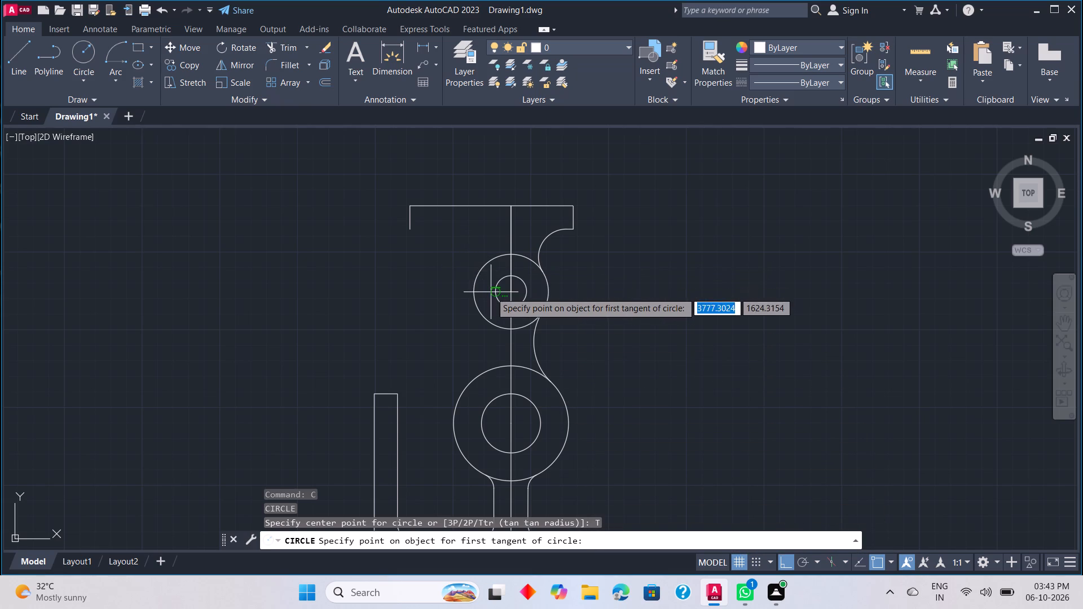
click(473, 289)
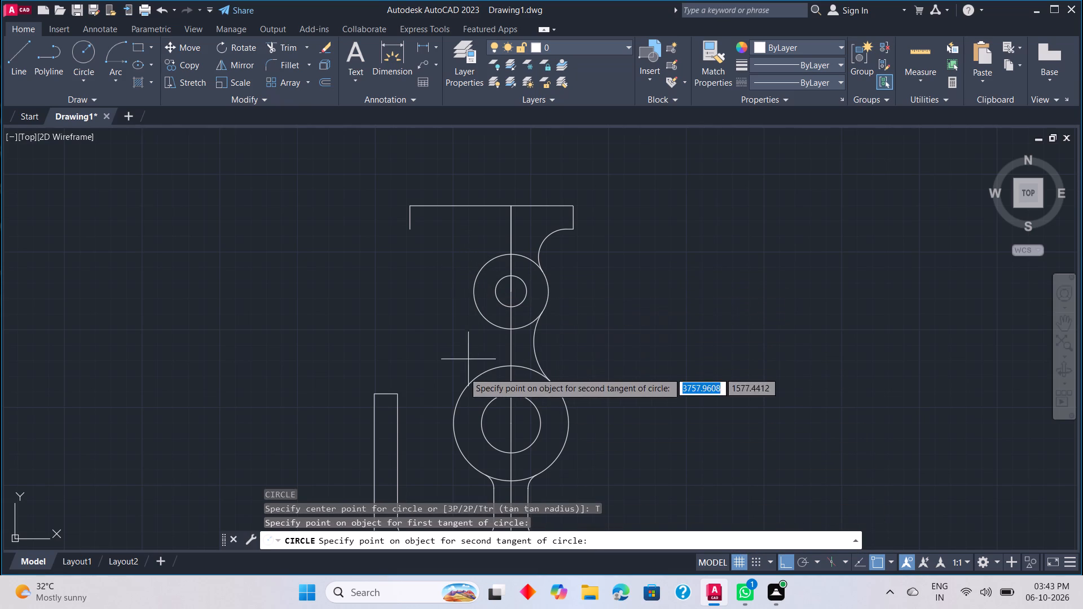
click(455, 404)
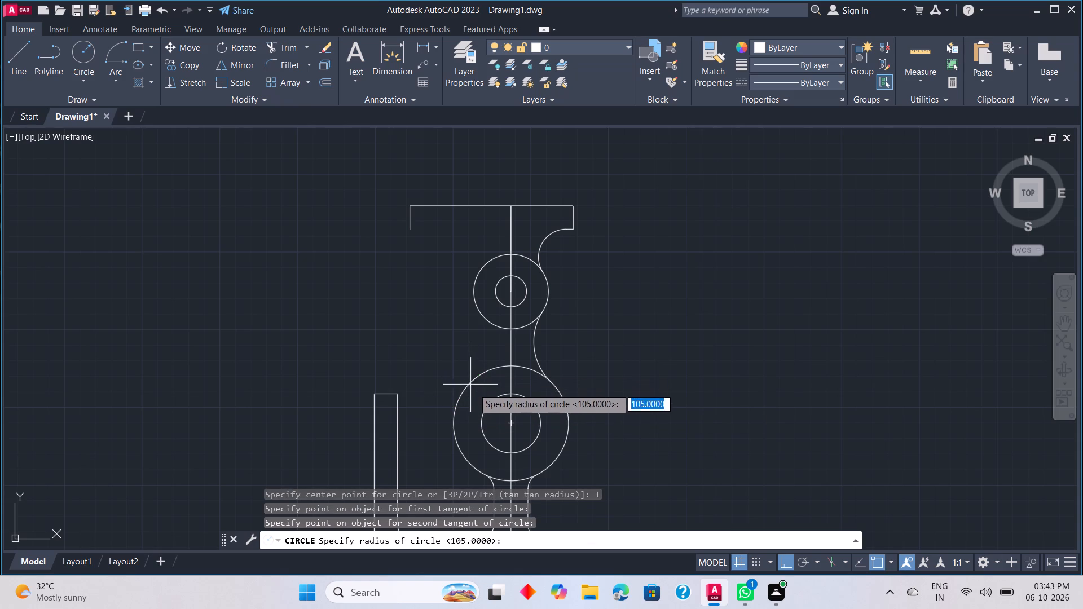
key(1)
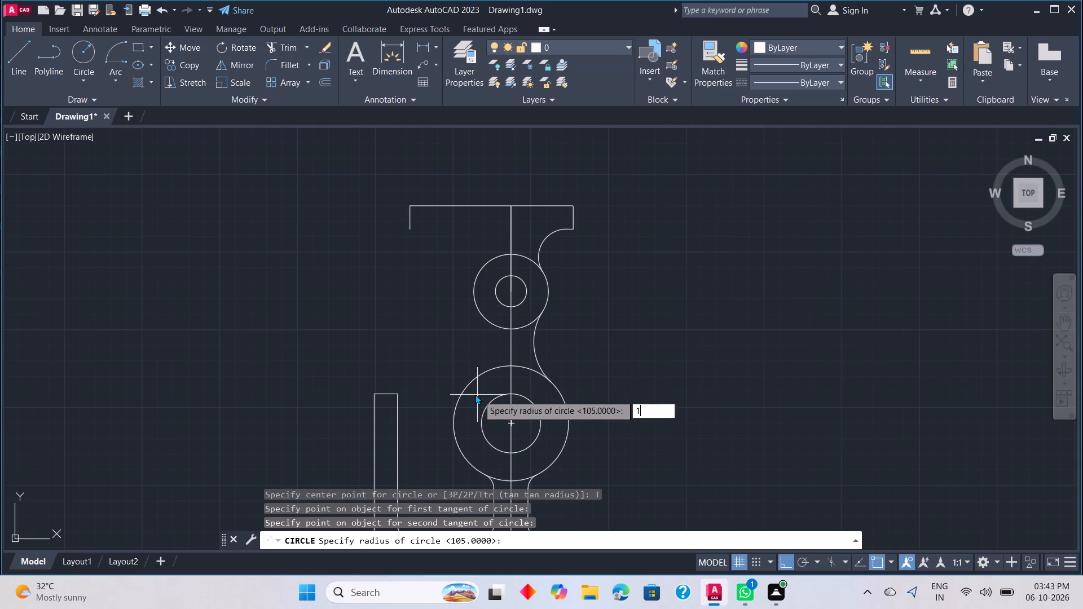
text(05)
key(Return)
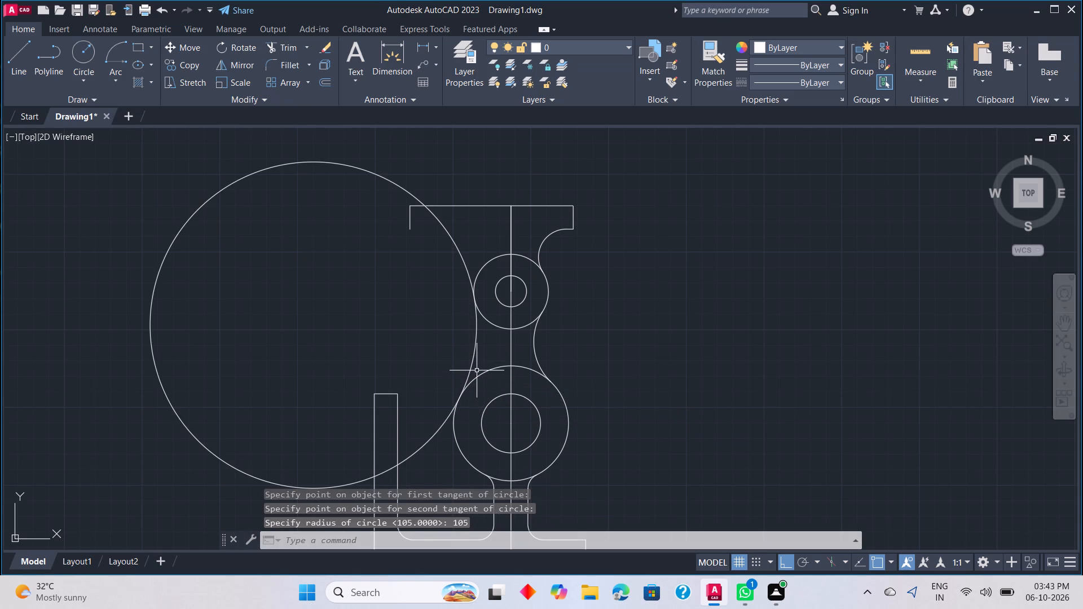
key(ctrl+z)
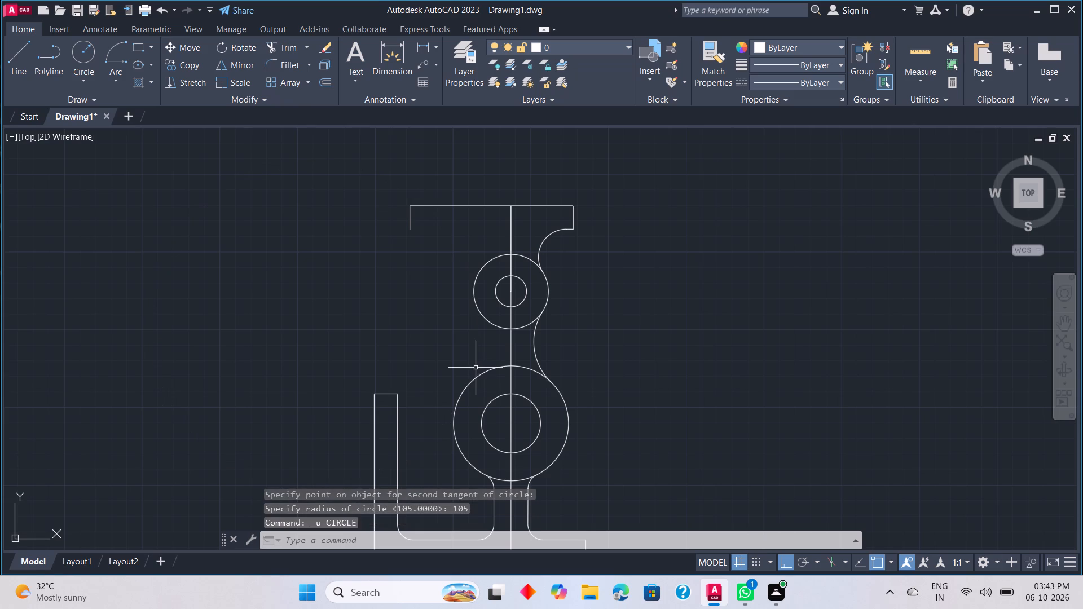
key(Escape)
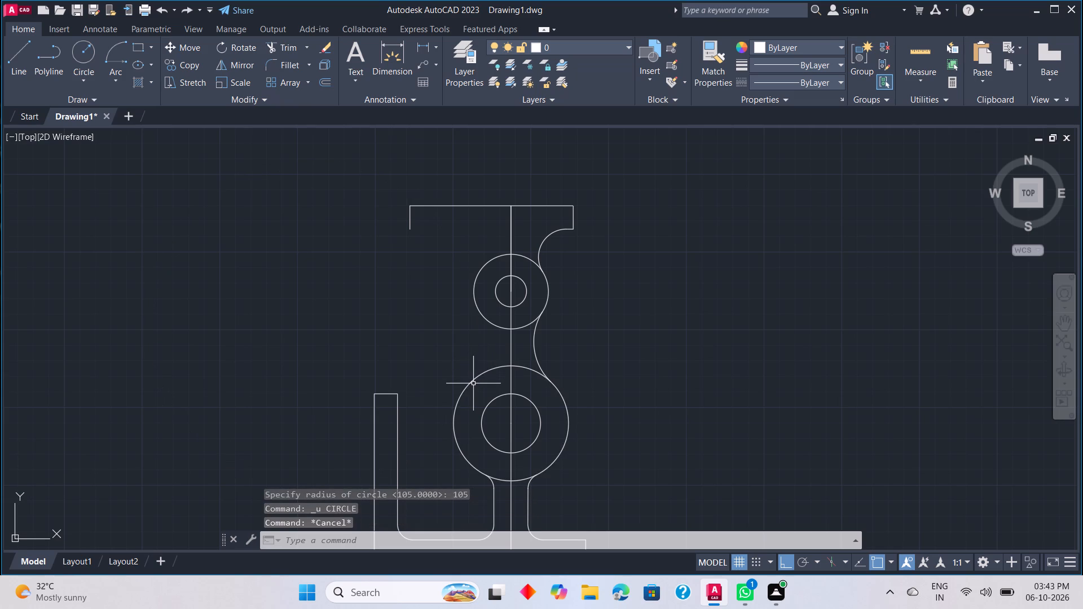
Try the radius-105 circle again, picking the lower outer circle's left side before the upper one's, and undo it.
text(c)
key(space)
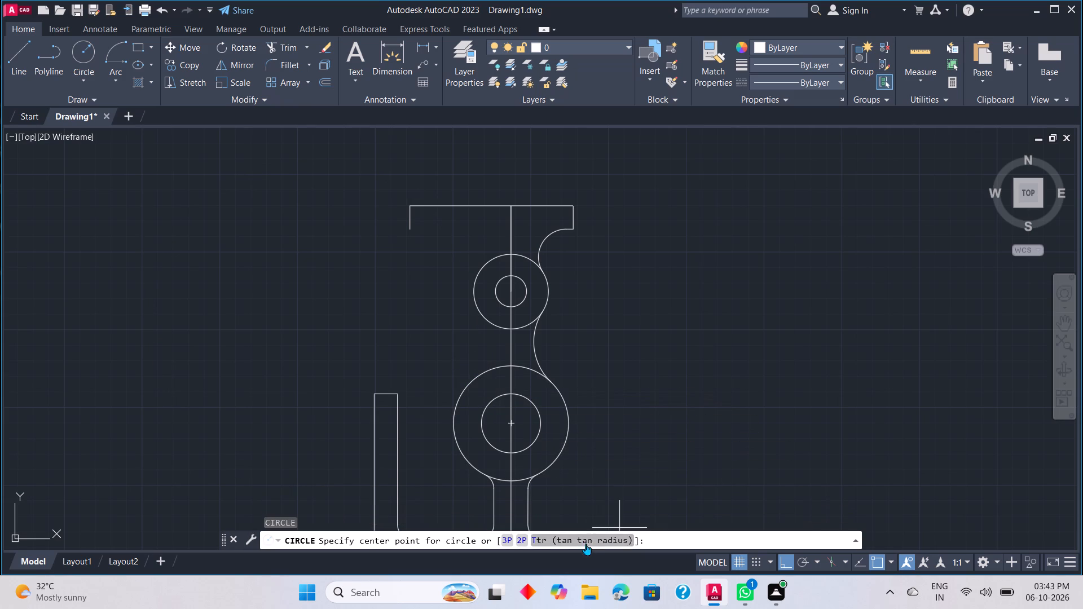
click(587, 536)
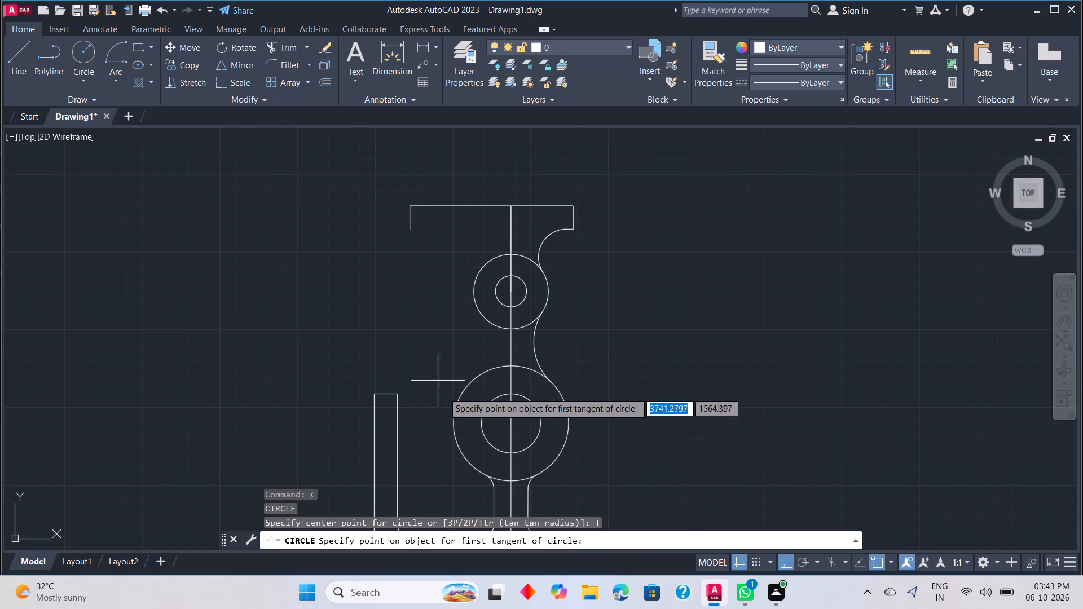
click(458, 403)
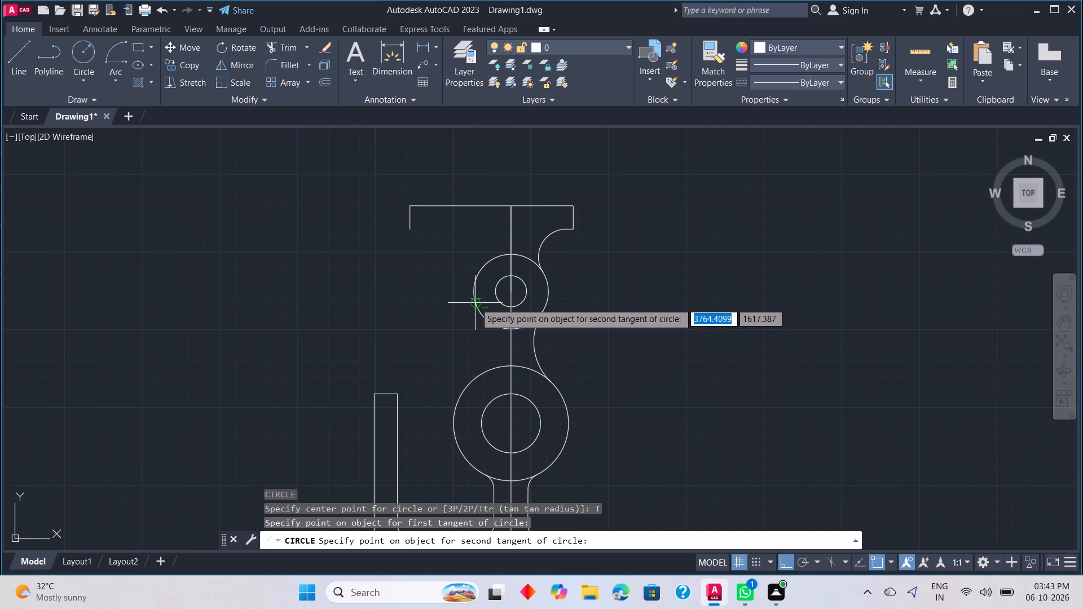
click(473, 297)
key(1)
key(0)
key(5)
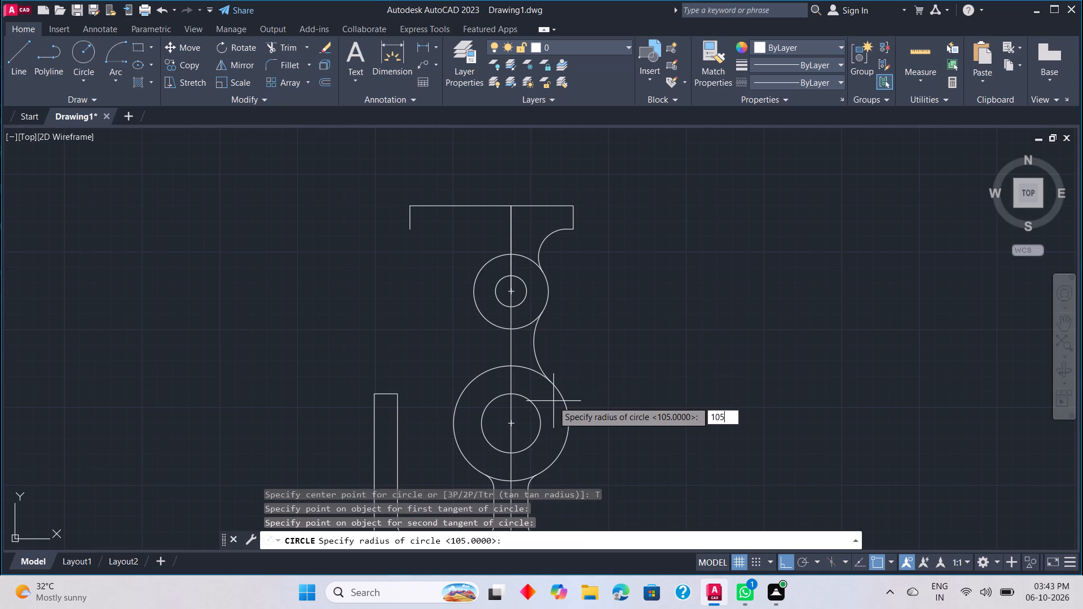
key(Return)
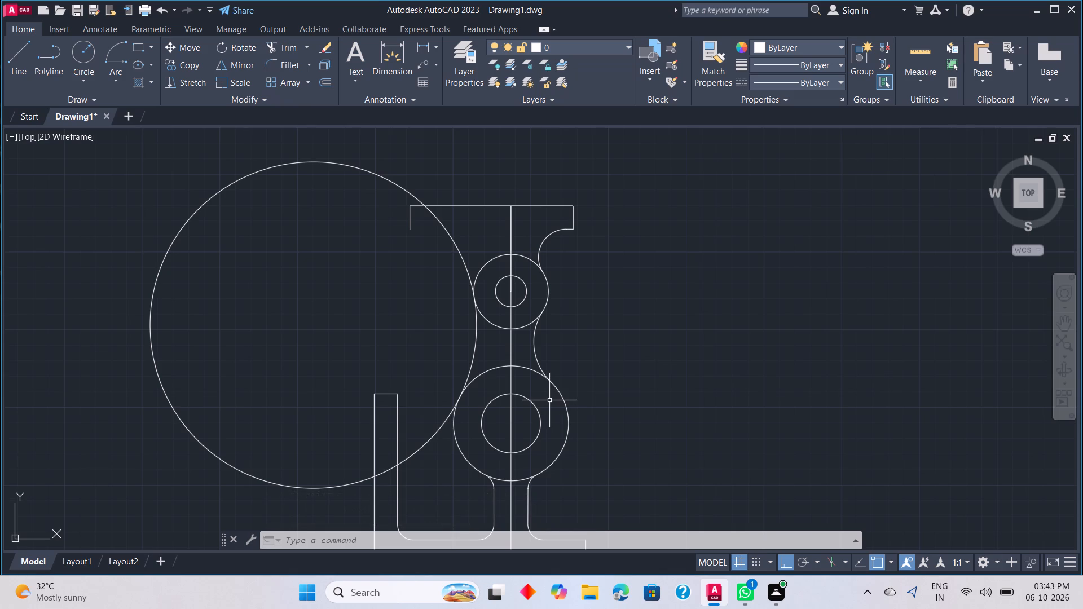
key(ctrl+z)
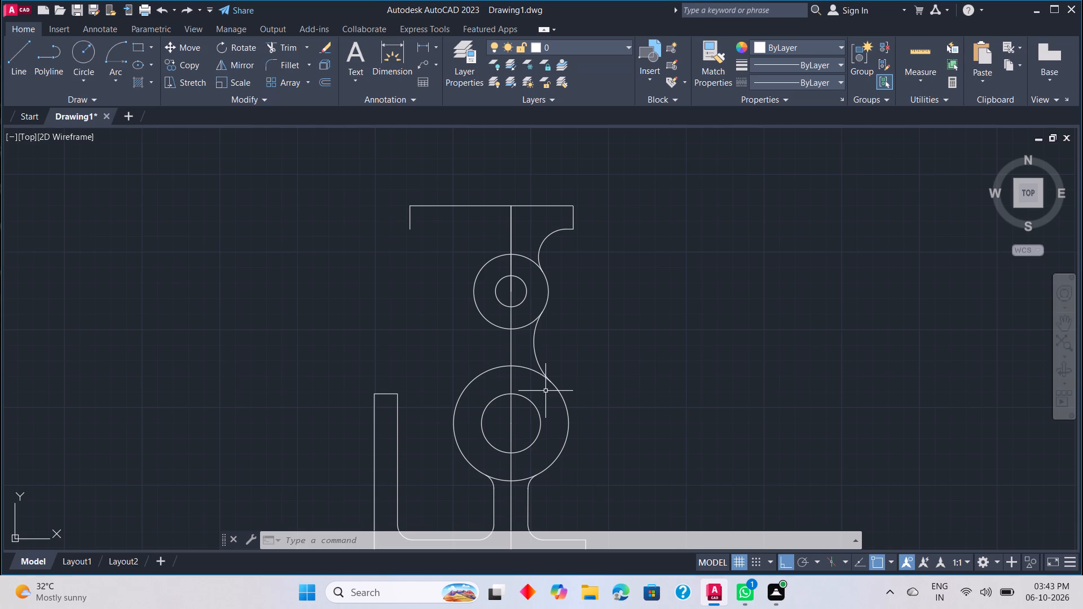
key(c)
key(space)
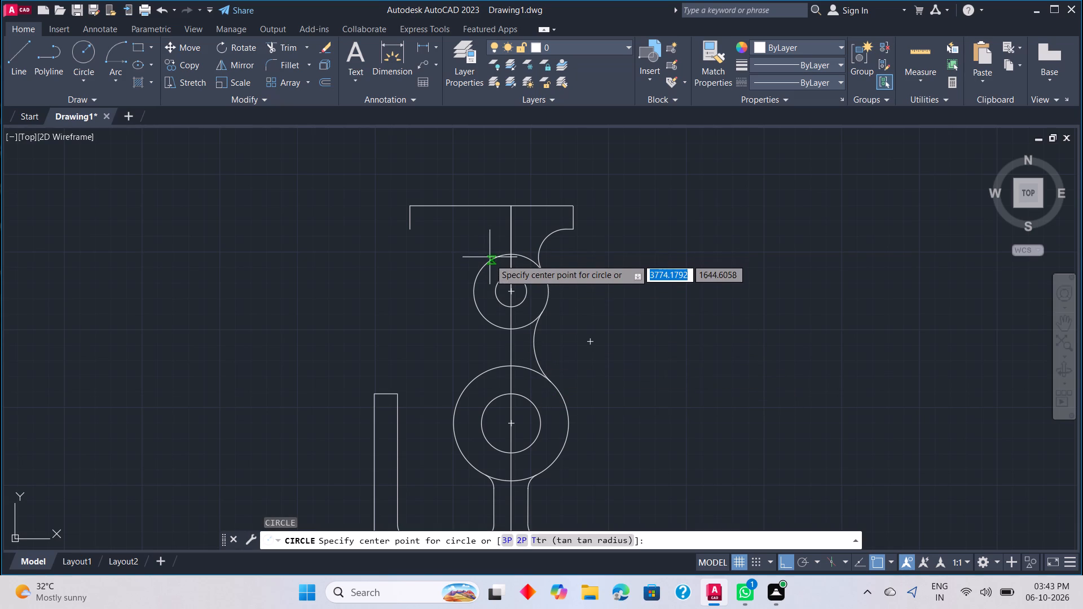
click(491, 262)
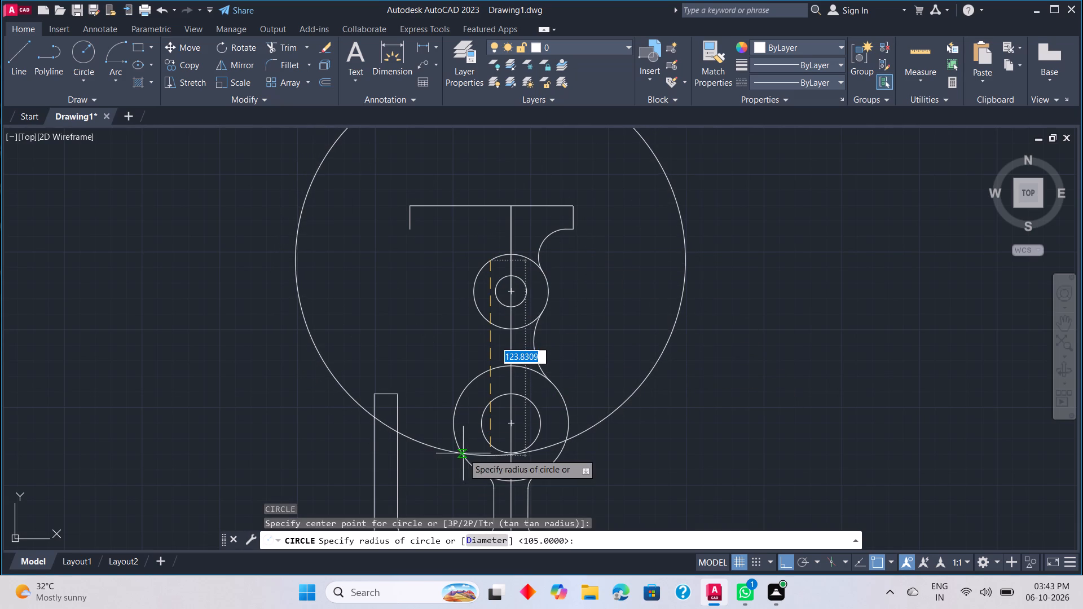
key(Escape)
Draw a radius-105 circle tangent to the upper outer circle's upper-left side and the lower outer circle's lower-left side, enclosing both.
text(c)
key(space)
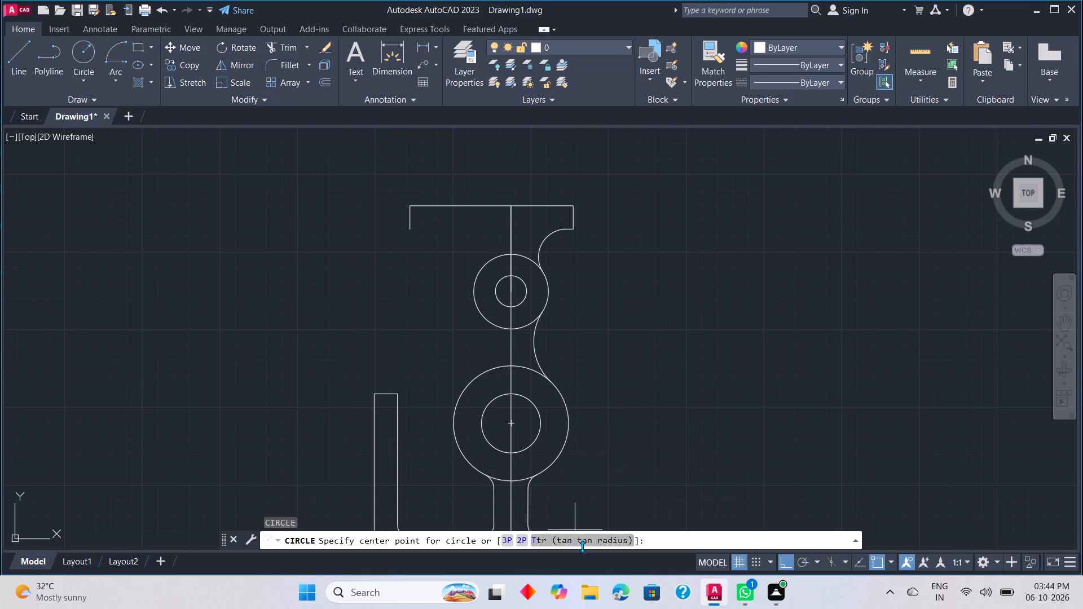
click(583, 546)
click(584, 539)
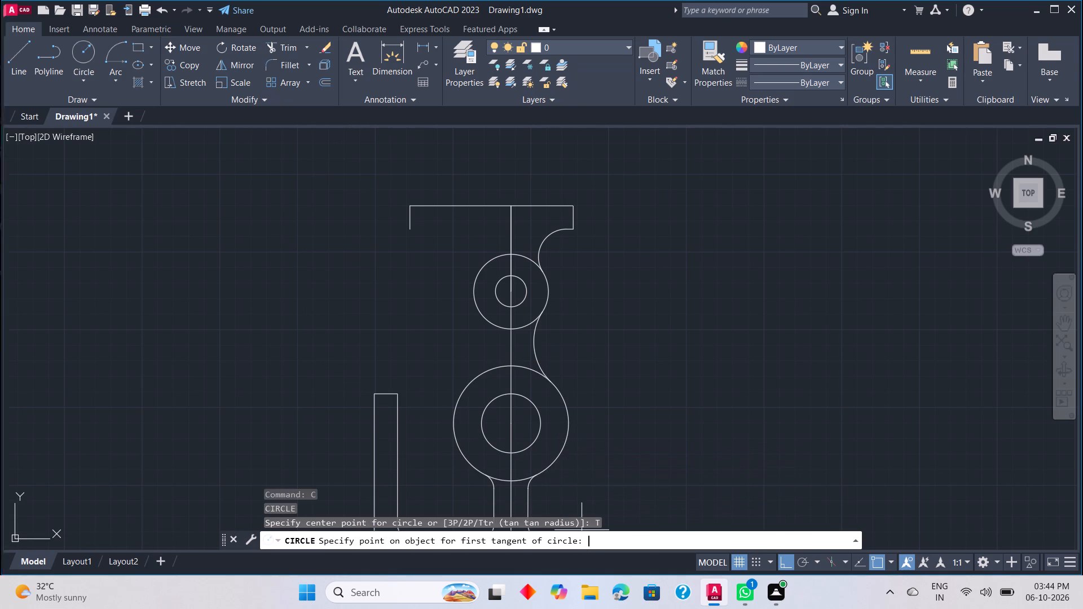
click(492, 261)
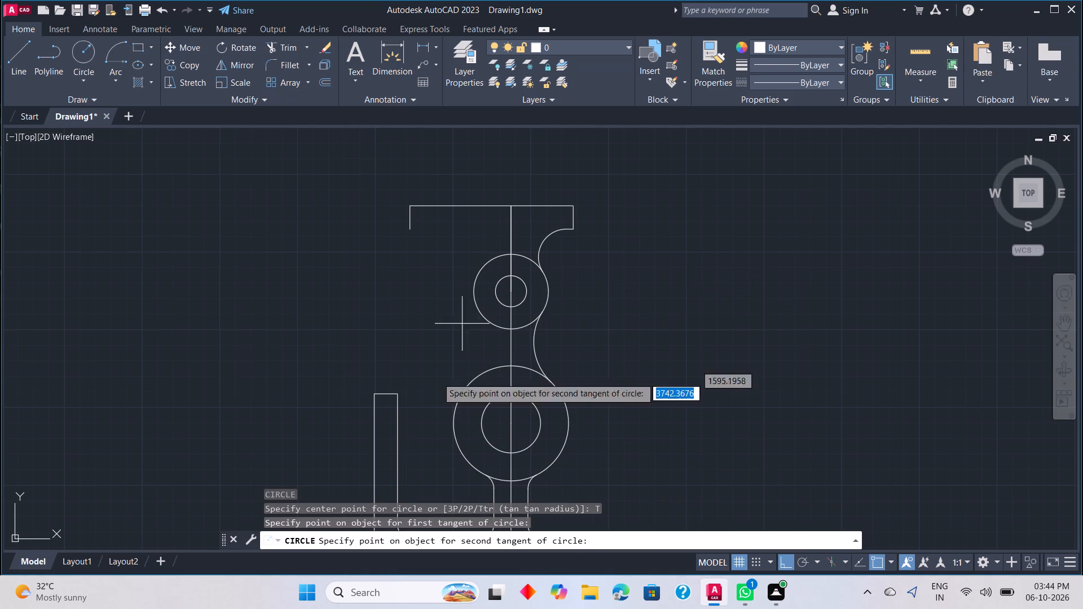
click(464, 461)
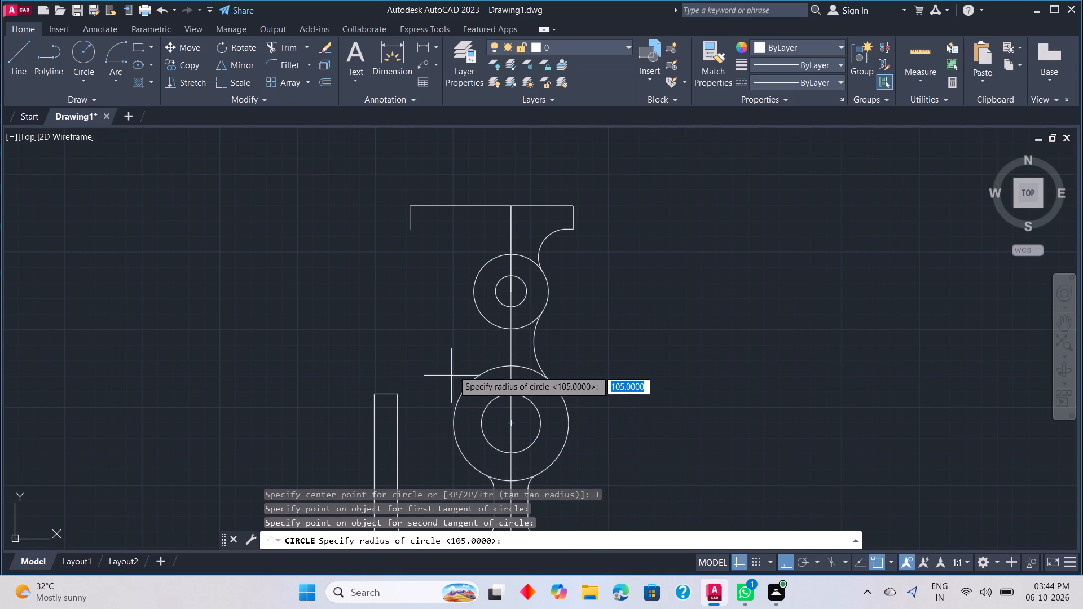
key(1)
key(0)
key(5)
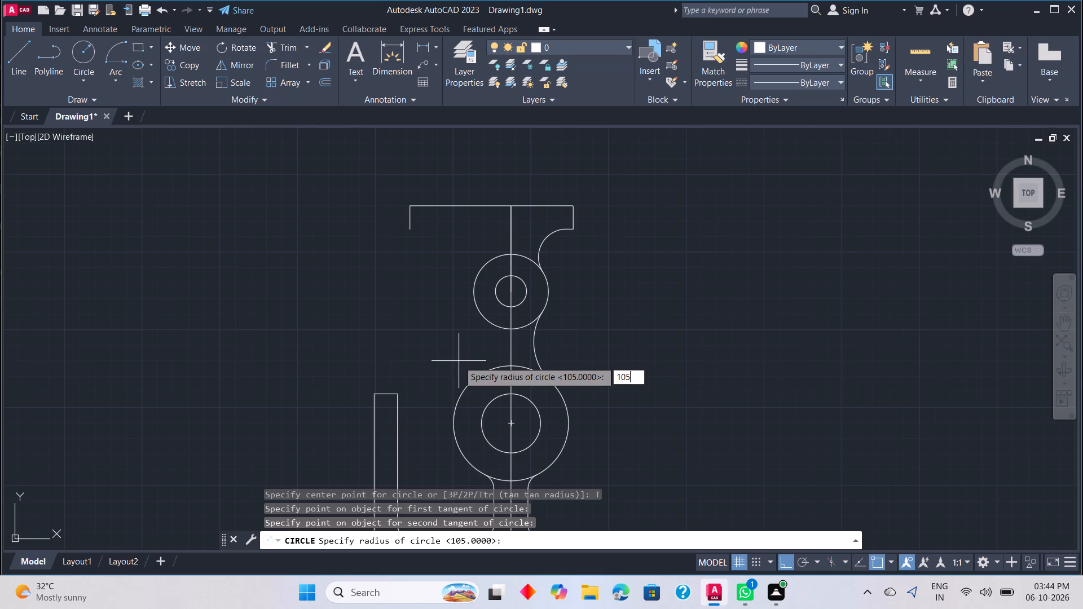
key(Return)
Examine the large circle's tangency with the outer circles, especially around the lower outer circle's lower-left side.
scroll(480, 319, up, 1)
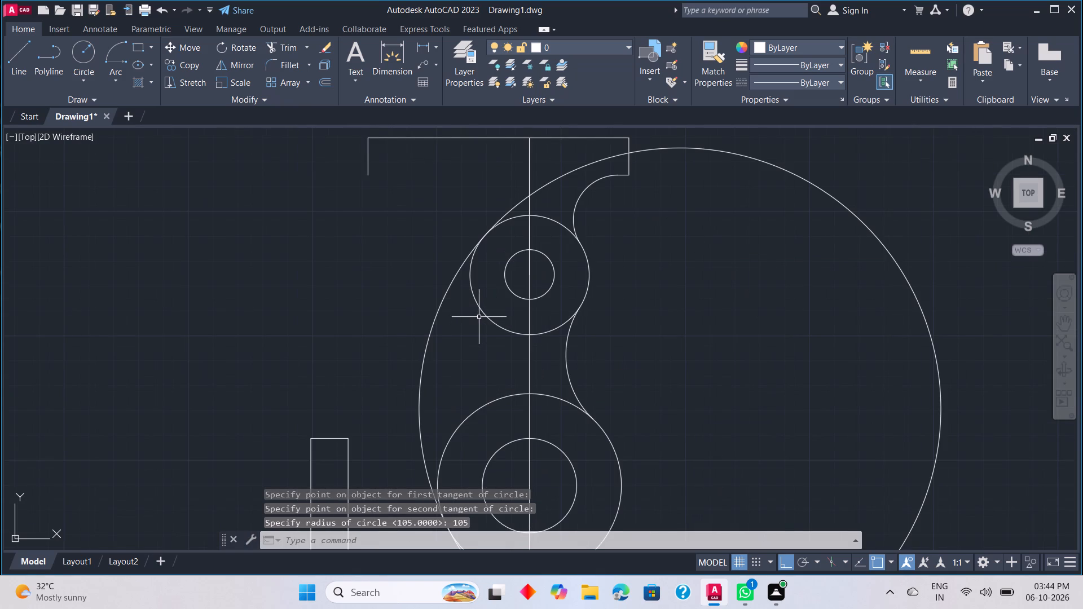
scroll(475, 315, up, 1)
scroll(475, 315, down, 3)
middle_drag(576, 354, 593, 286)
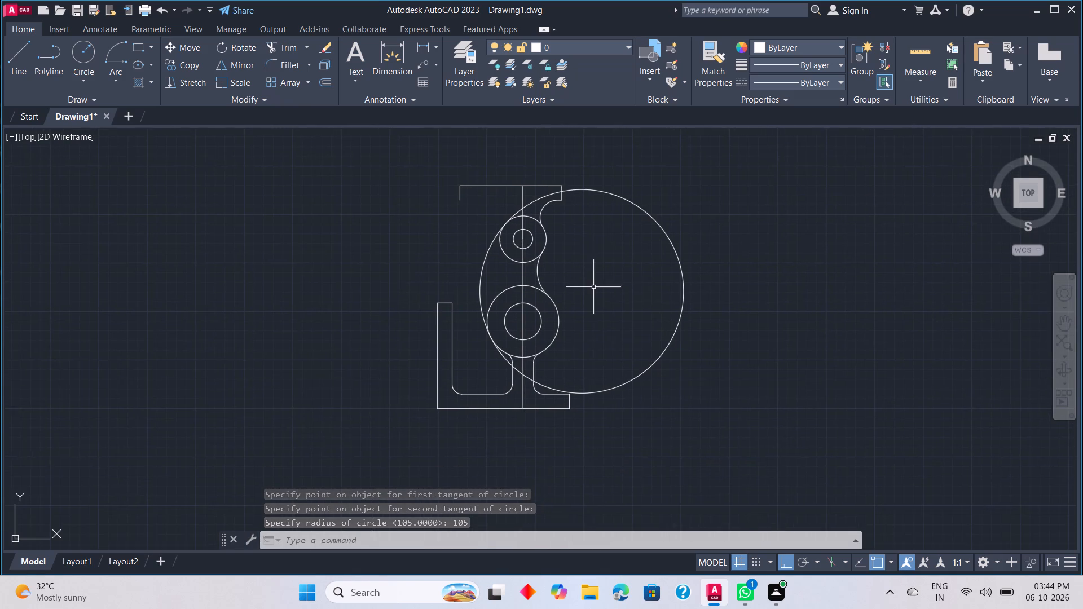
scroll(594, 289, up, 2)
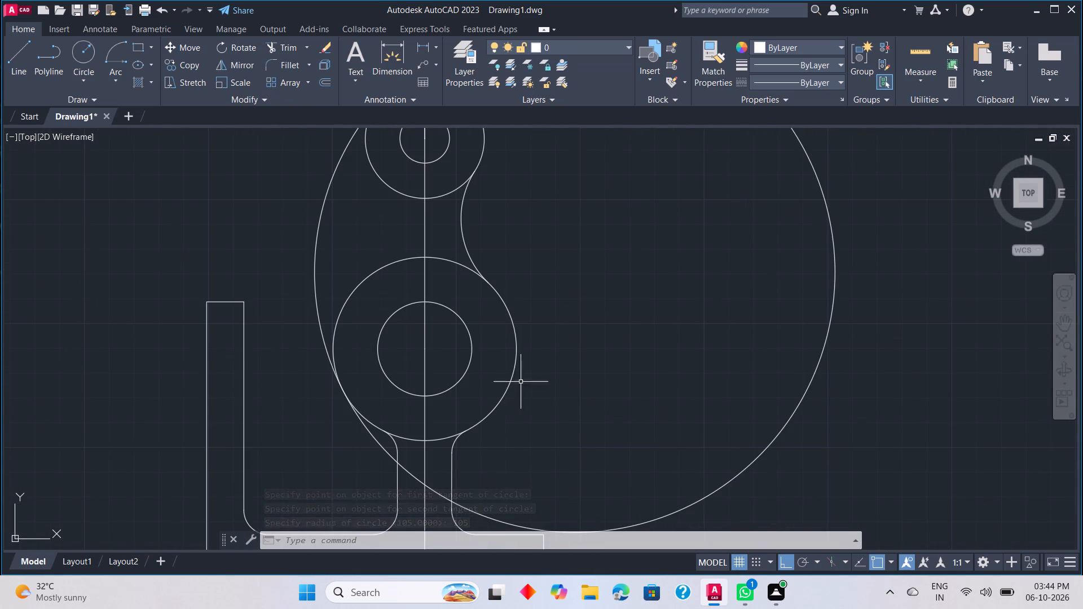
scroll(421, 446, up, 2)
scroll(369, 431, up, 2)
middle_drag(305, 381, 537, 457)
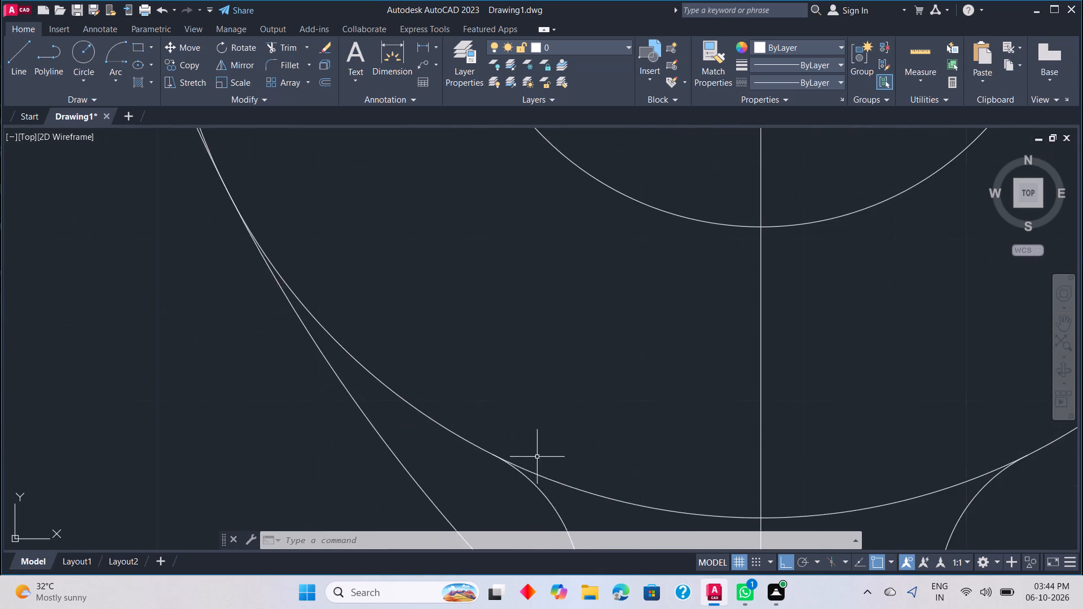
scroll(538, 385, down, 2)
middle_drag(554, 376, 512, 346)
scroll(554, 376, down, 4)
middle_drag(638, 329, 638, 331)
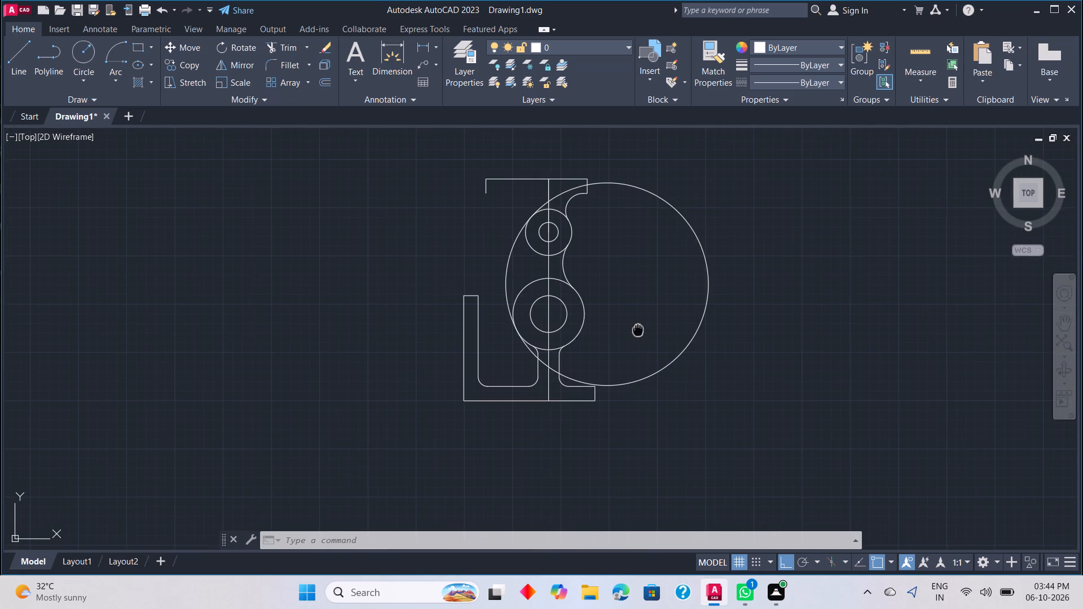
middle_drag(638, 331, 628, 348)
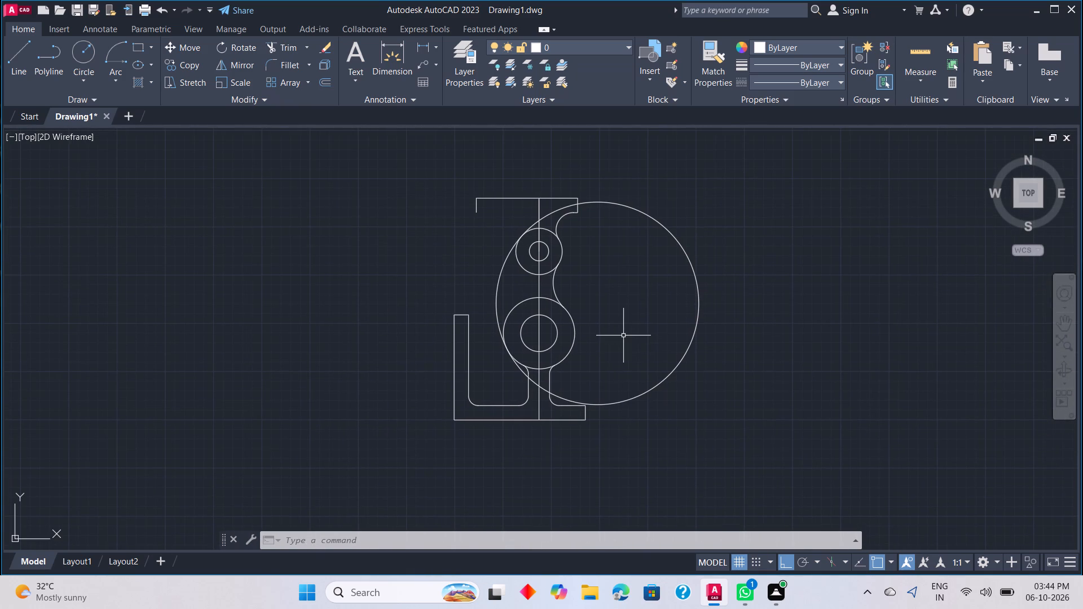
Trim away the large circle's right side and its upper portion beyond the upper outer circle, including the pieces crossing the centre line.
text(tr)
key(space)
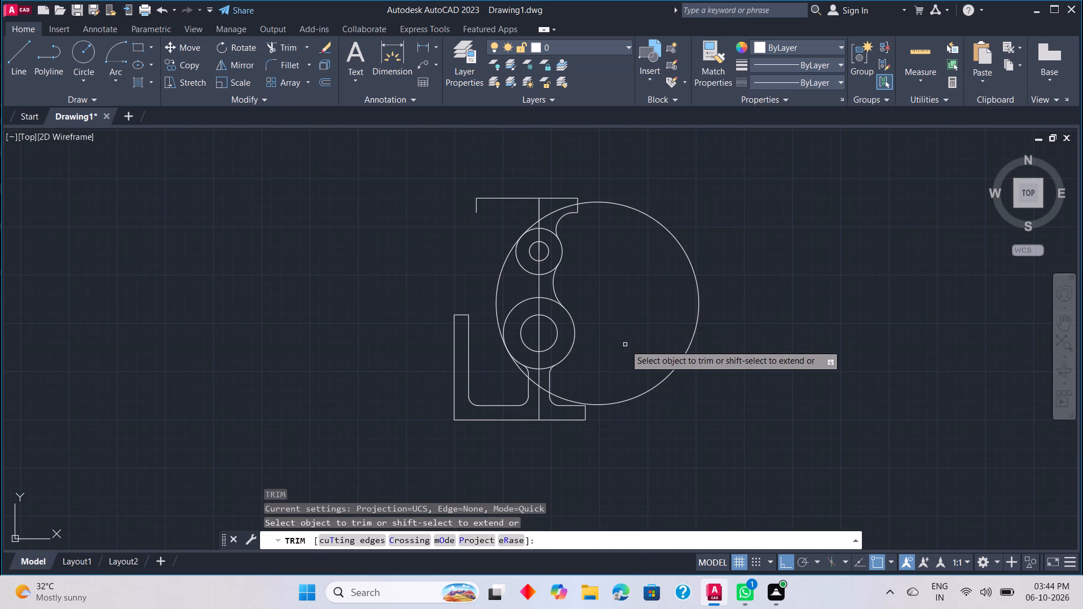
drag(623, 391, 681, 430)
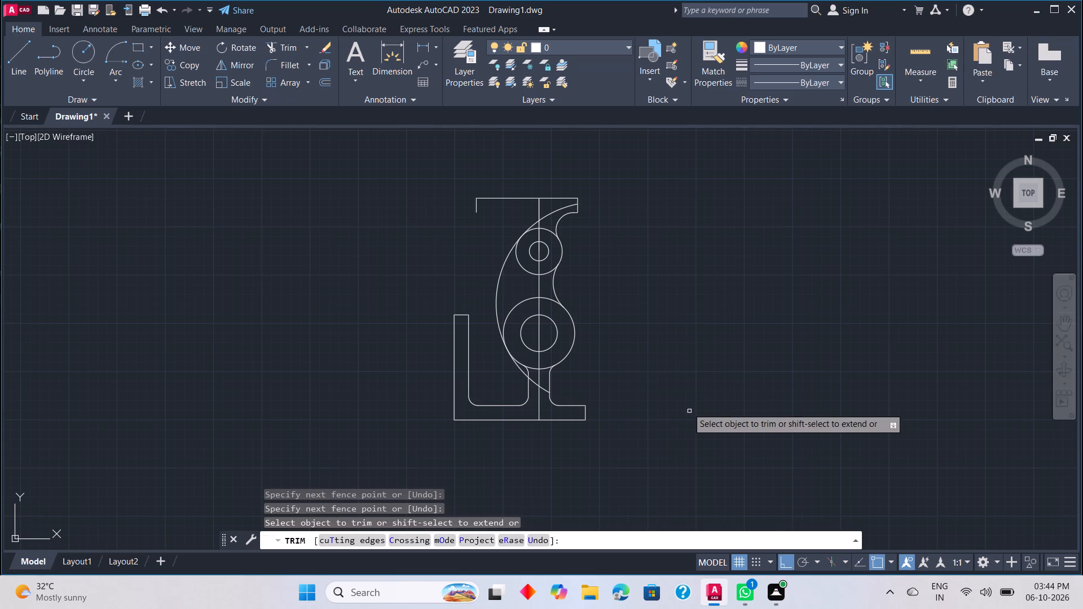
scroll(587, 297, up, 2)
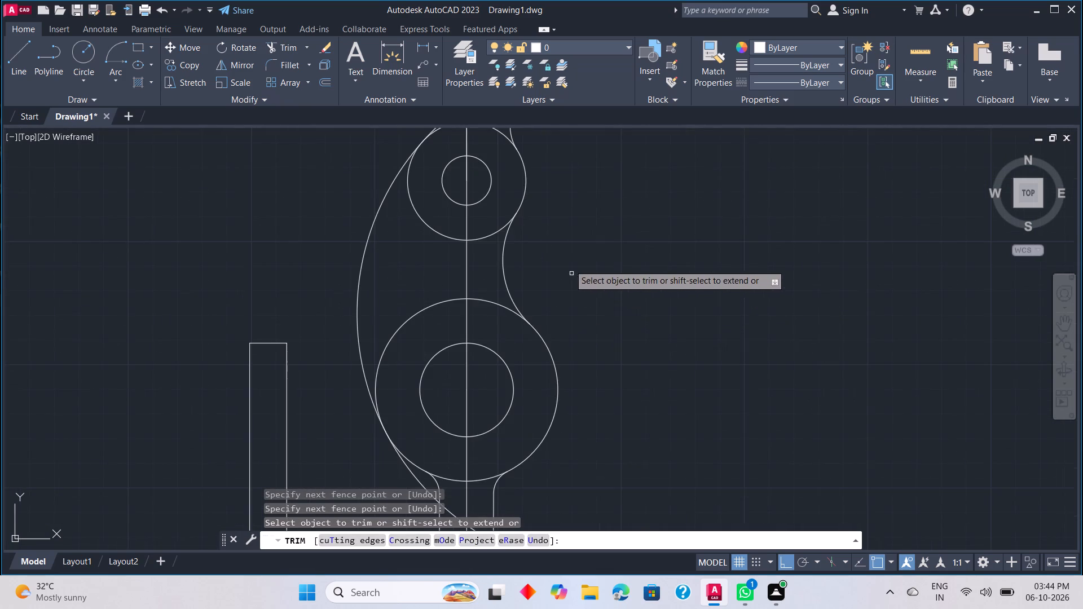
middle_drag(561, 245, 643, 436)
click(574, 281)
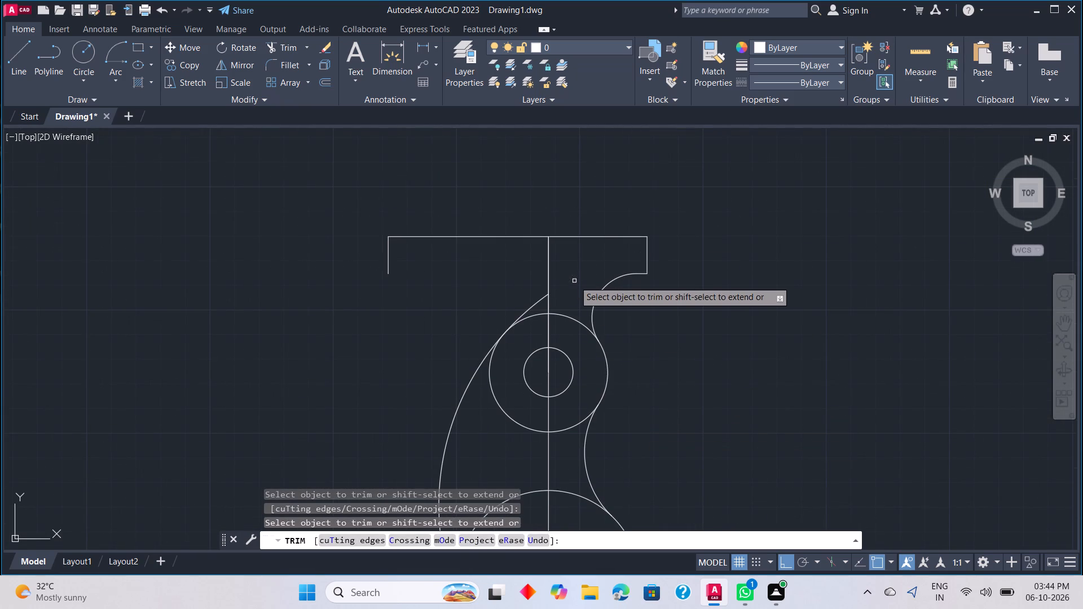
scroll(543, 298, up, 2)
click(540, 300)
scroll(650, 308, down, 2)
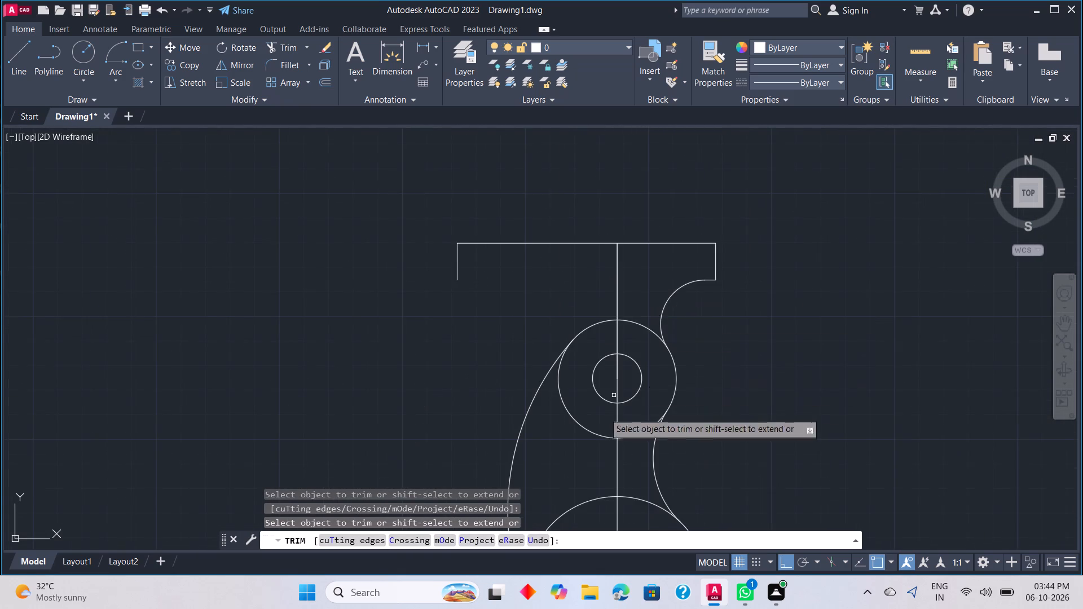
Trim the remaining tail of the radius-105 arc below the lower outer circle where it crosses the web, keeping the centre line.
middle_drag(605, 414, 645, 275)
scroll(558, 389, down, 1)
middle_drag(556, 387, 598, 214)
scroll(647, 345, up, 3)
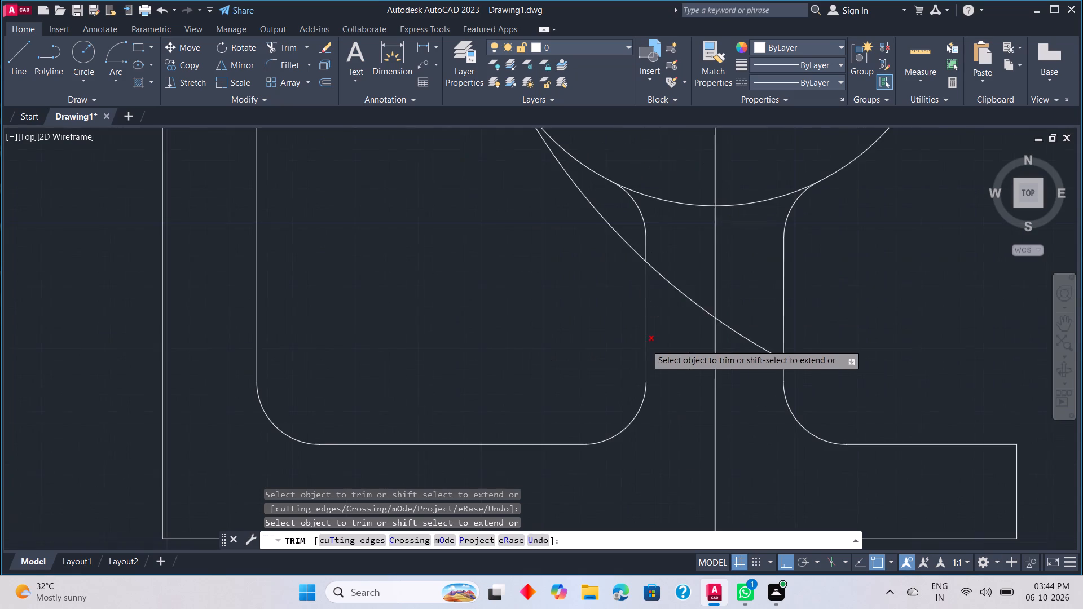
click(618, 232)
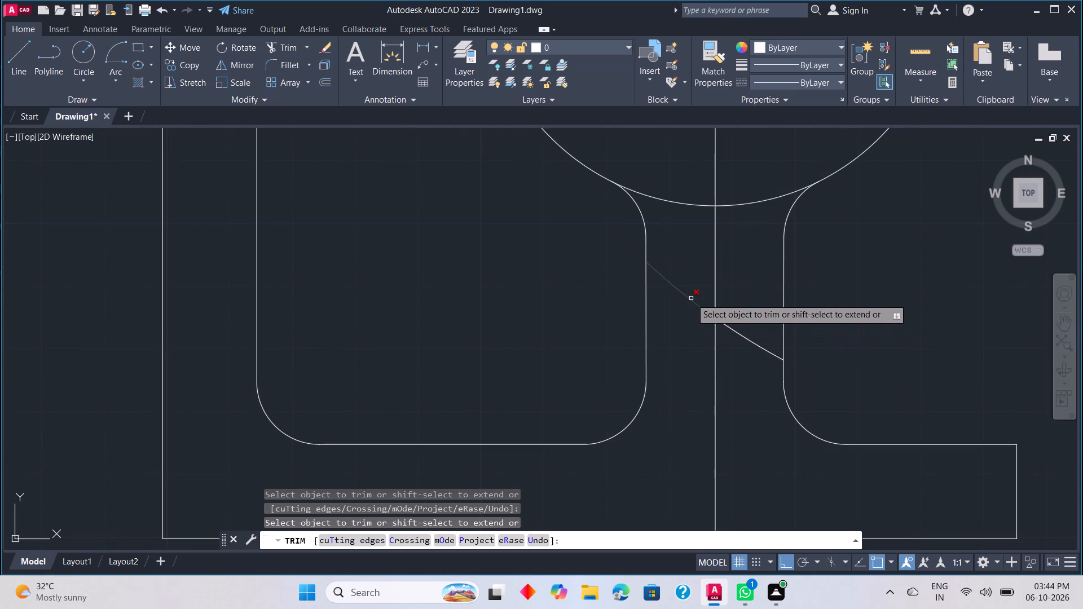
click(691, 295)
drag(752, 315, 747, 340)
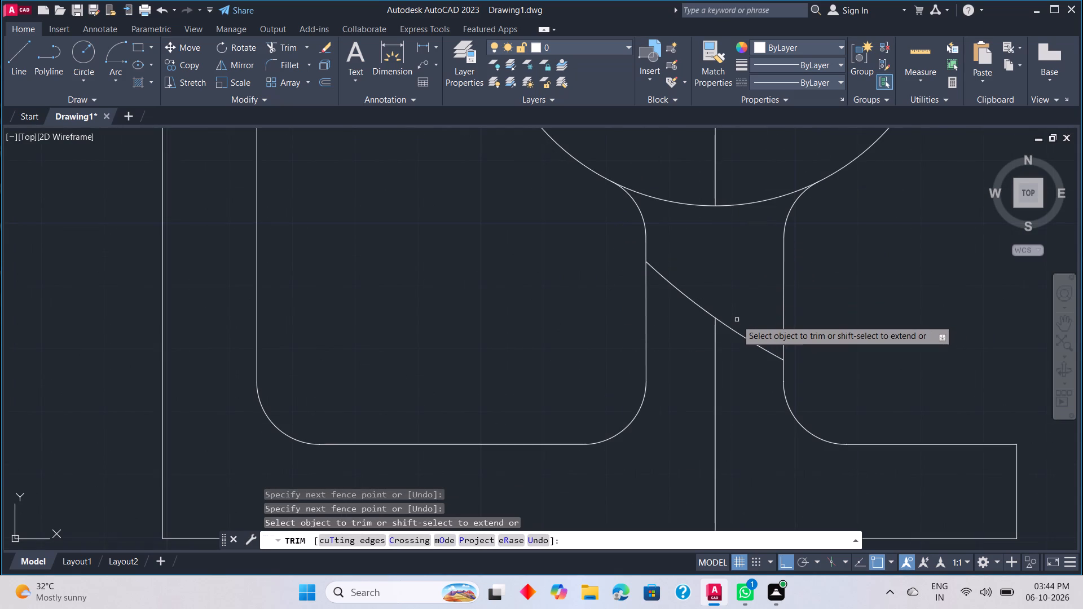
key(ctrl+z)
drag(686, 259, 685, 341)
drag(741, 310, 741, 368)
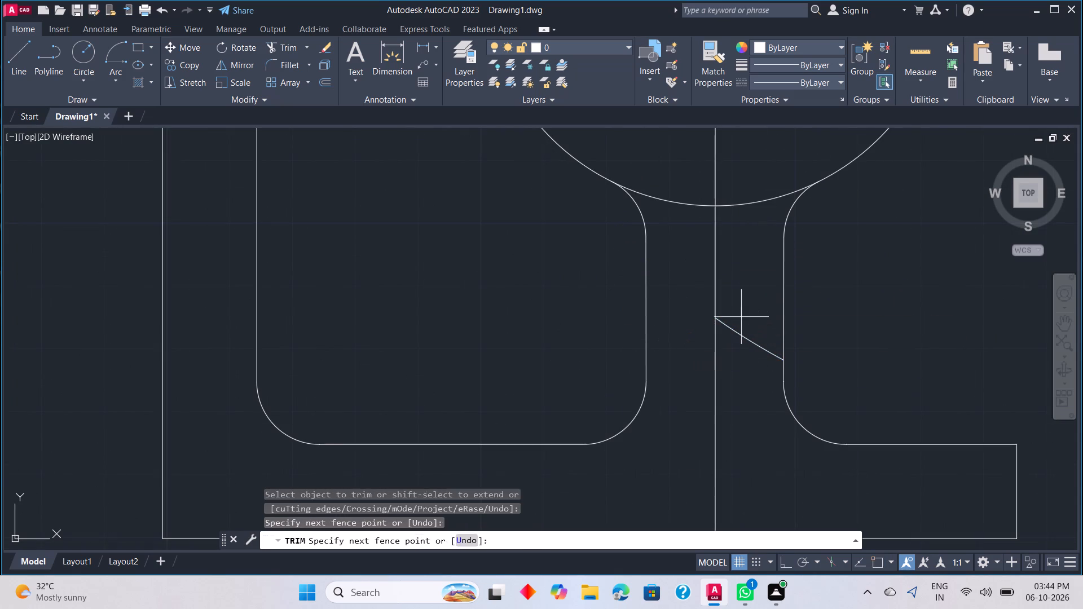
drag(741, 368, 741, 414)
scroll(746, 333, down, 3)
middle_drag(615, 276, 641, 396)
middle_drag(642, 403, 643, 409)
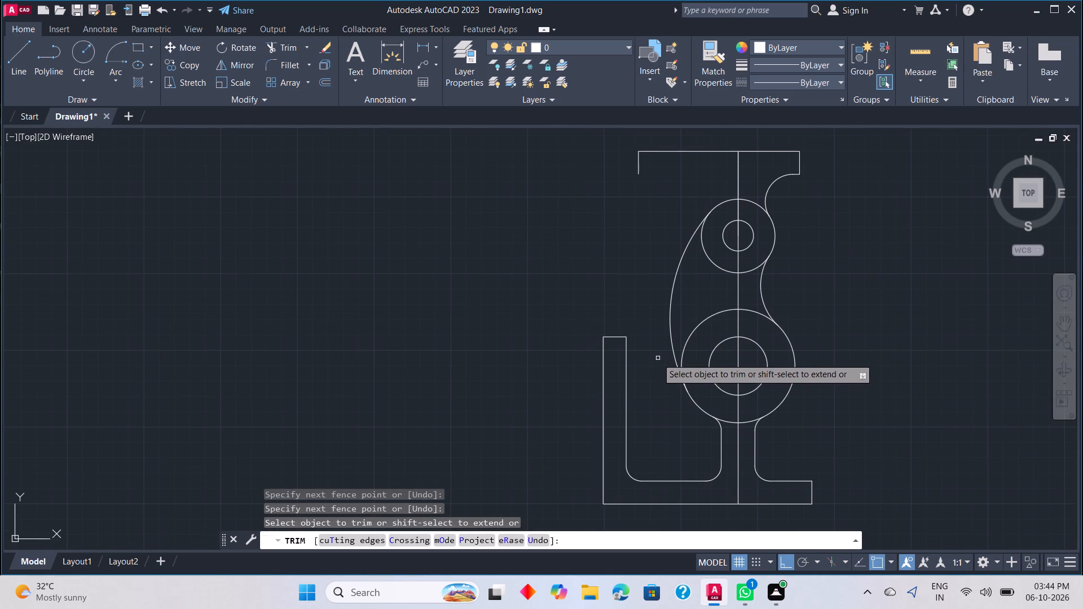
key(Escape)
Draw a horizontal line closing the top plate's bottom edge from its left side to its right side.
middle_drag(661, 284, 659, 404)
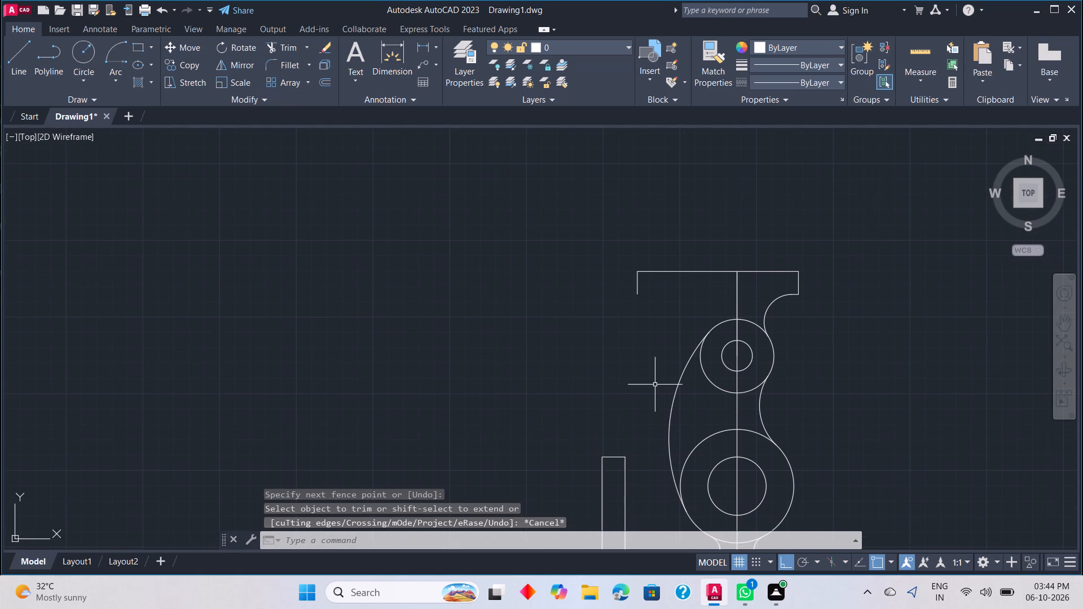
key(l)
key(space)
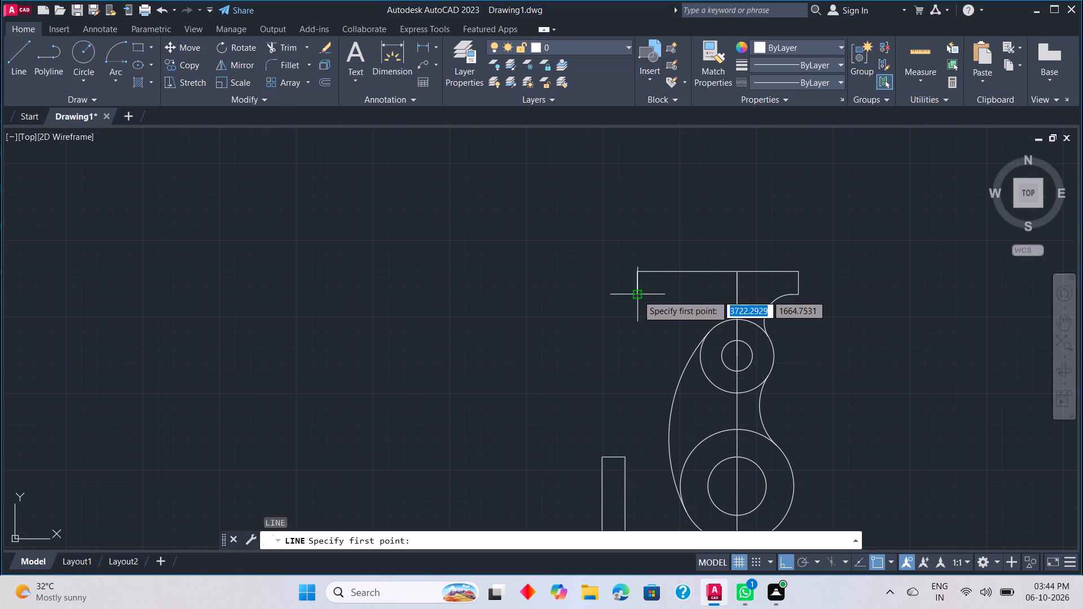
click(637, 295)
click(797, 296)
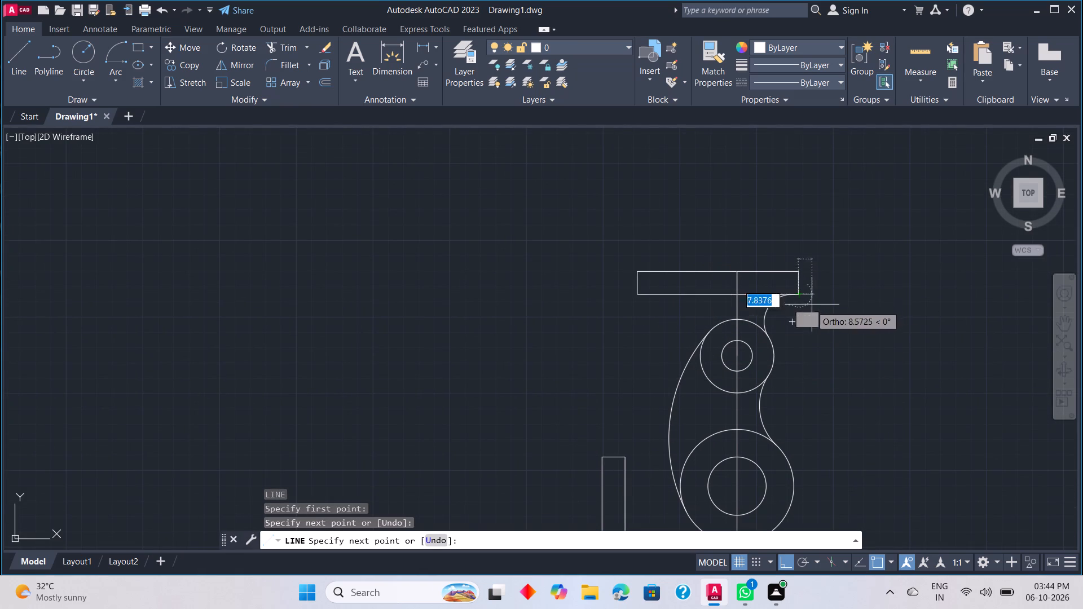
key(Escape)
scroll(830, 337, down, 1)
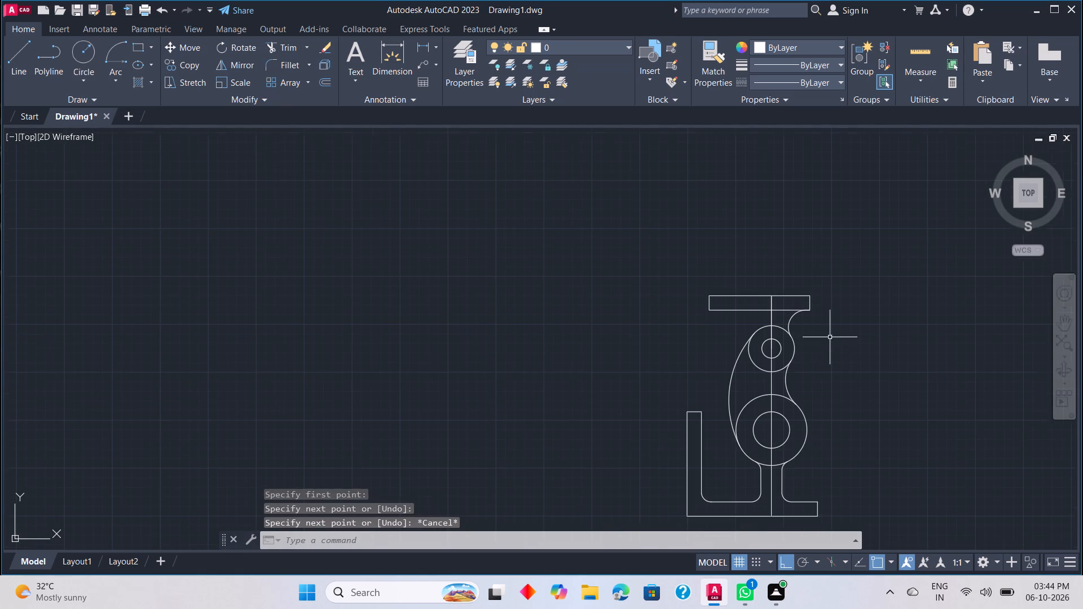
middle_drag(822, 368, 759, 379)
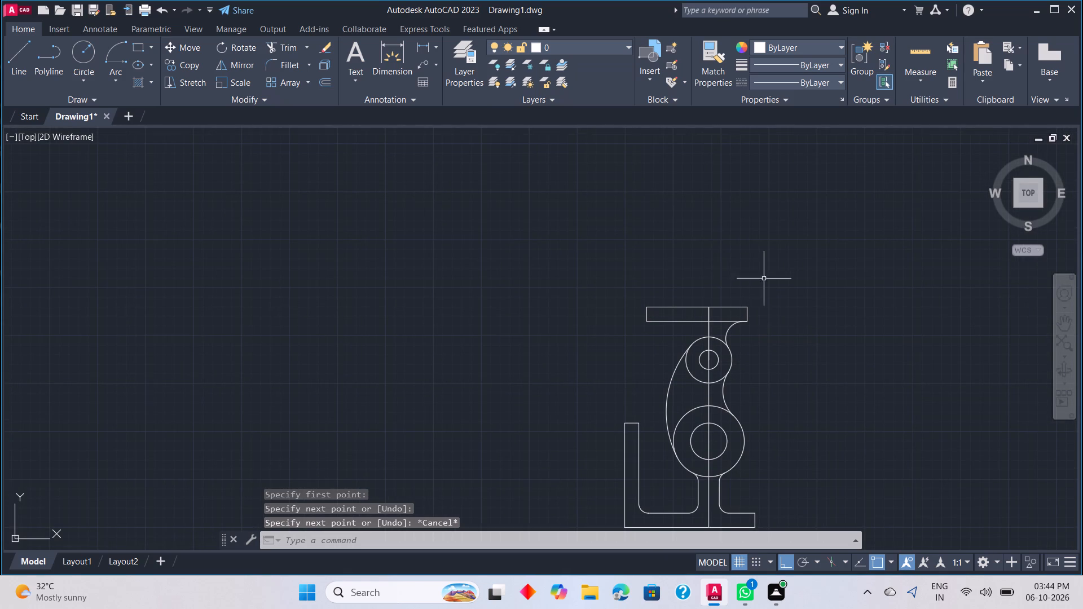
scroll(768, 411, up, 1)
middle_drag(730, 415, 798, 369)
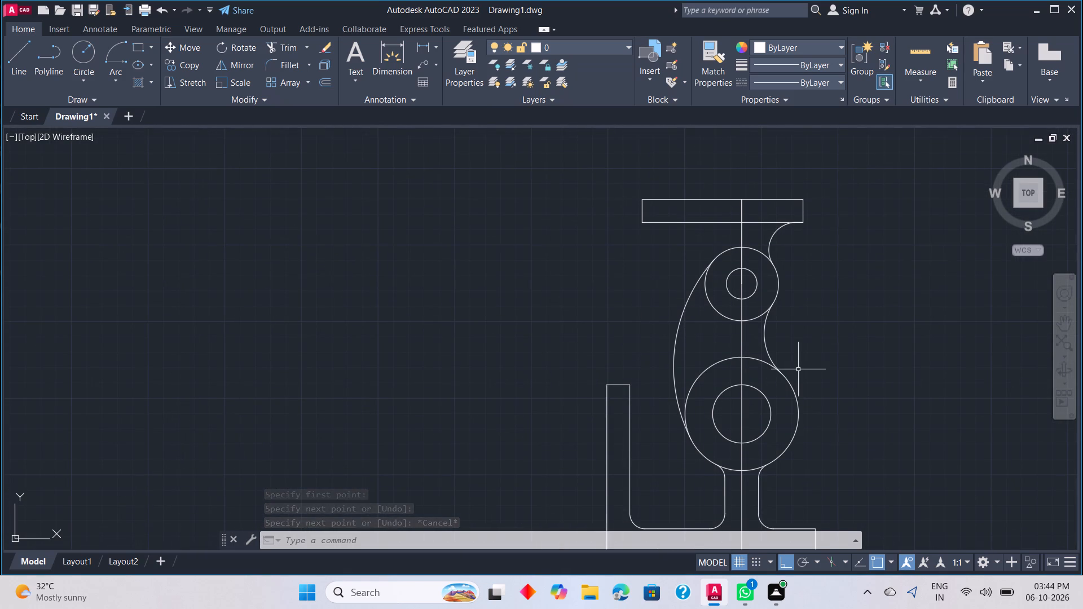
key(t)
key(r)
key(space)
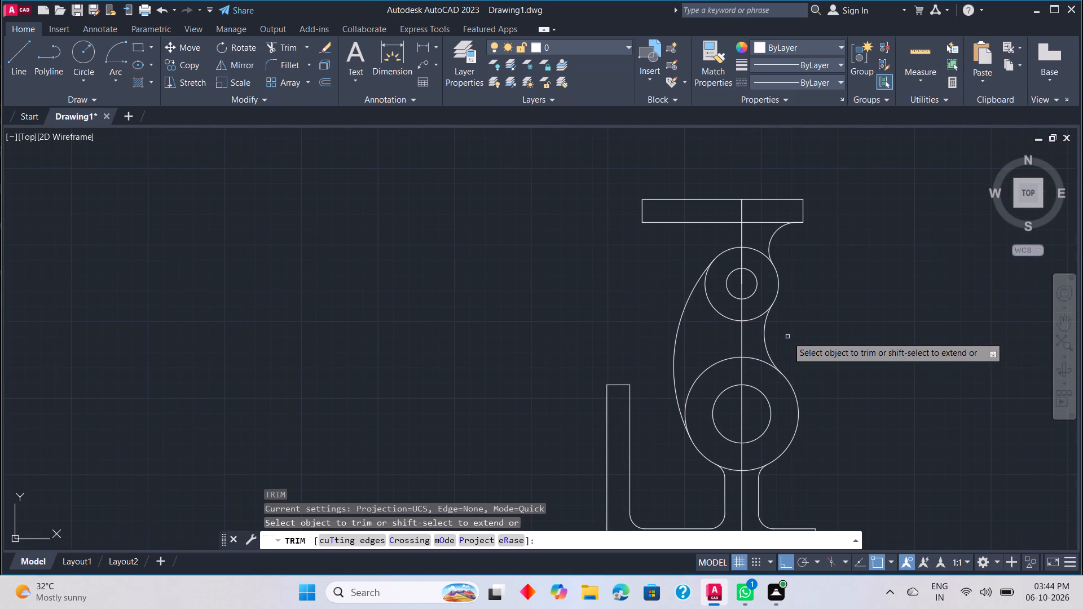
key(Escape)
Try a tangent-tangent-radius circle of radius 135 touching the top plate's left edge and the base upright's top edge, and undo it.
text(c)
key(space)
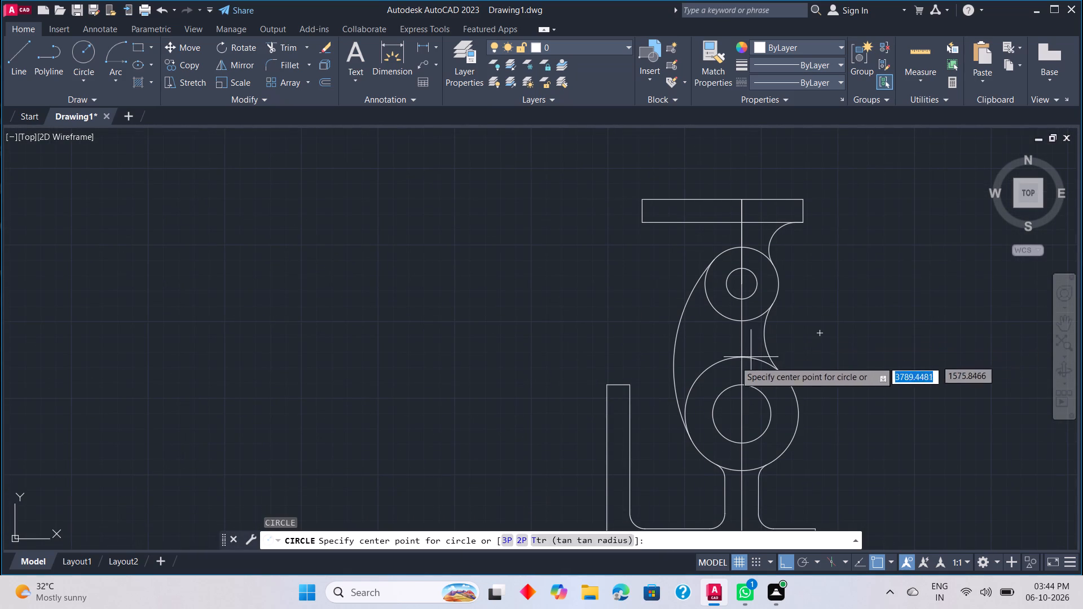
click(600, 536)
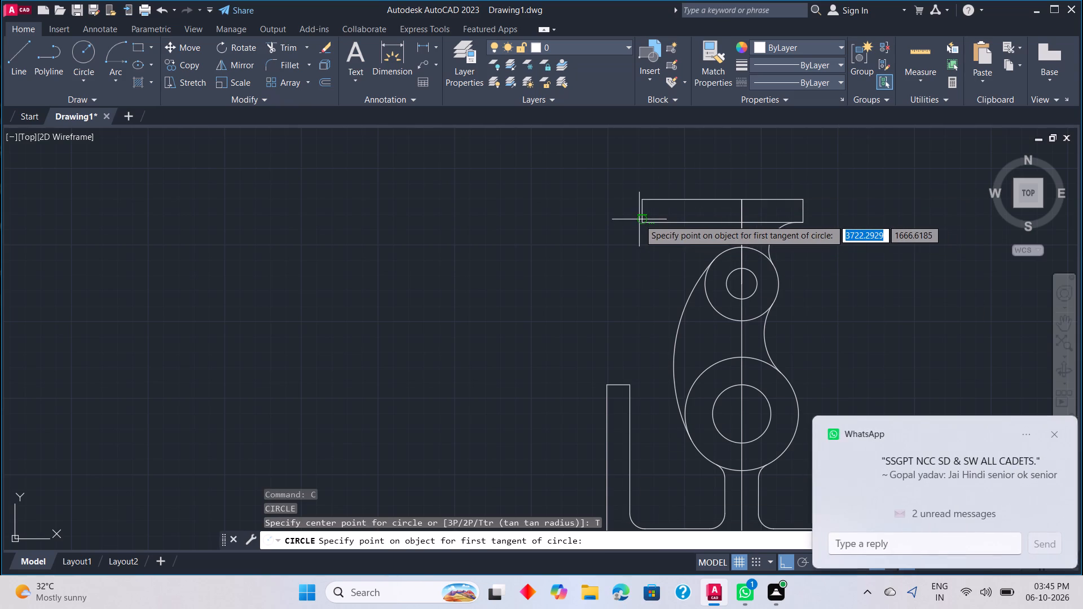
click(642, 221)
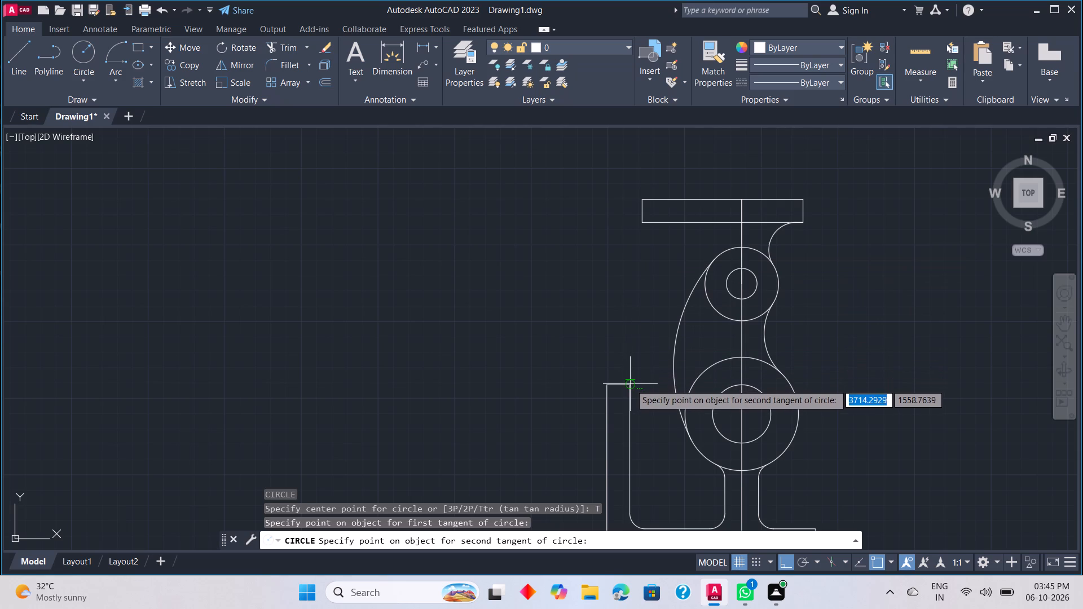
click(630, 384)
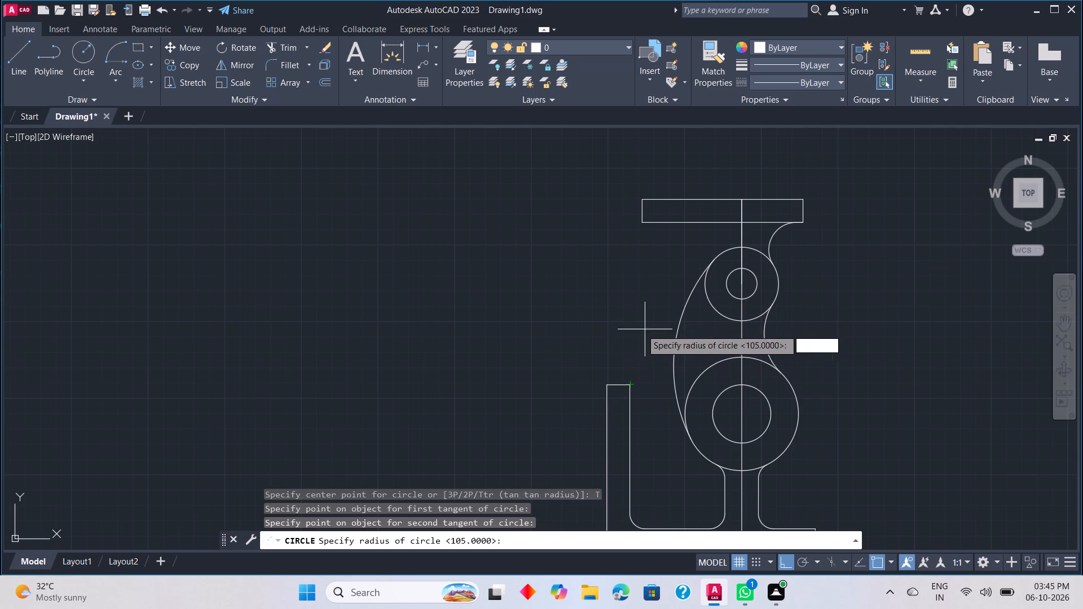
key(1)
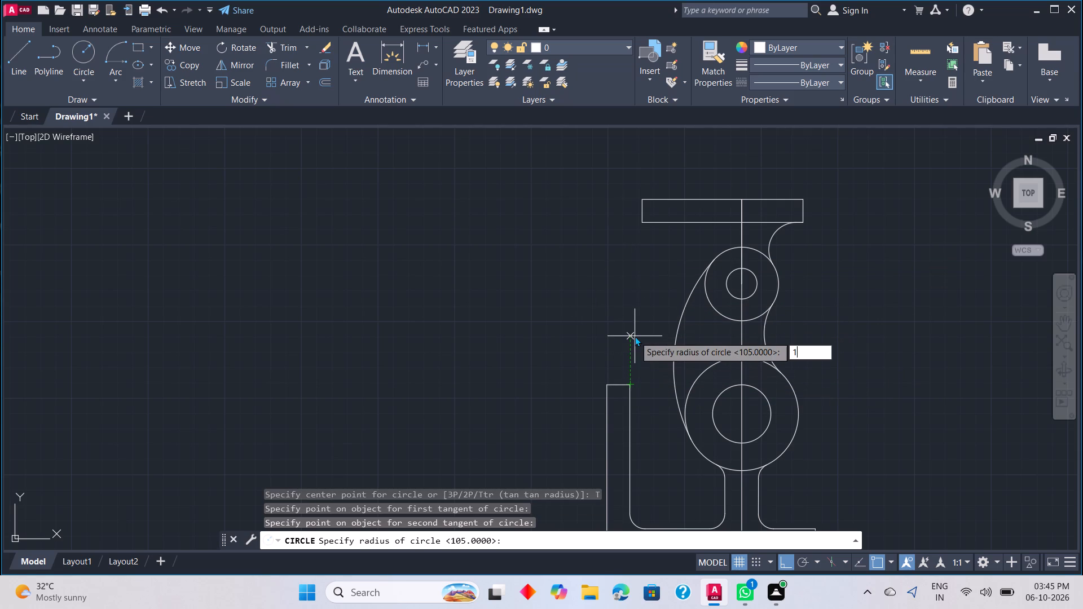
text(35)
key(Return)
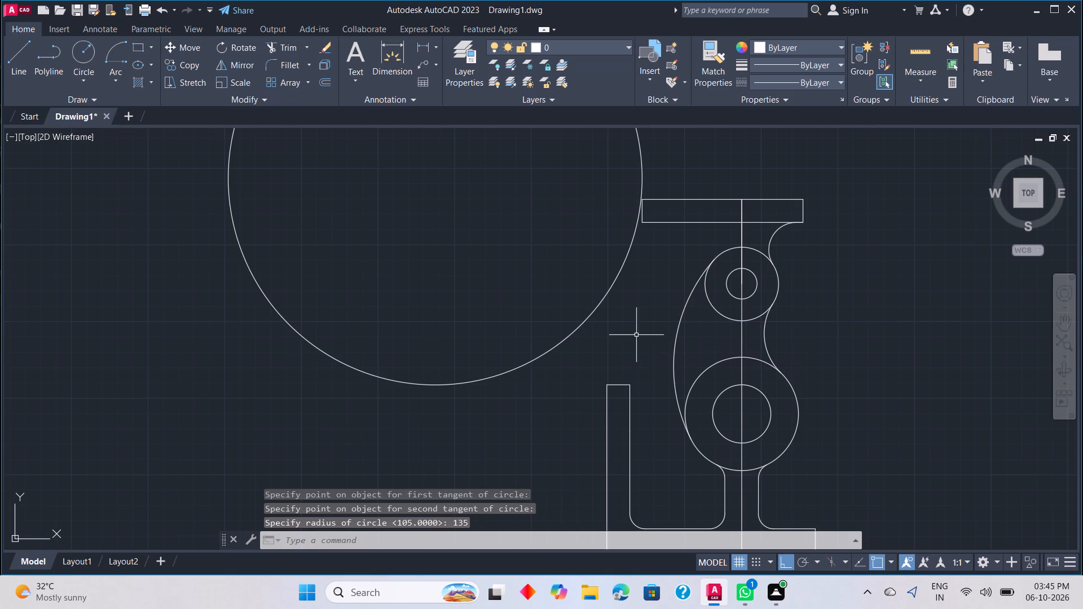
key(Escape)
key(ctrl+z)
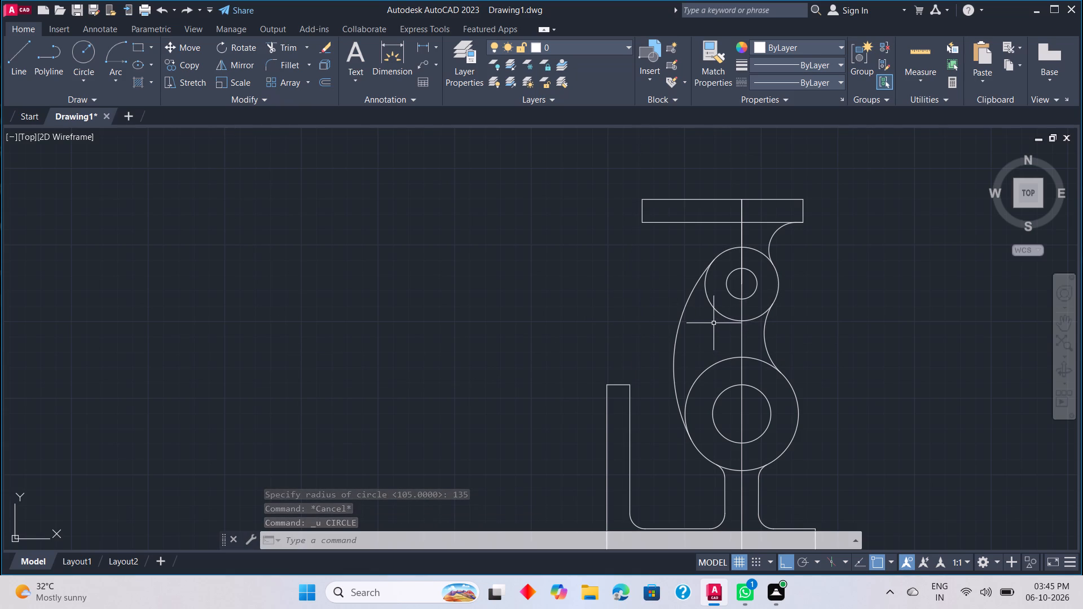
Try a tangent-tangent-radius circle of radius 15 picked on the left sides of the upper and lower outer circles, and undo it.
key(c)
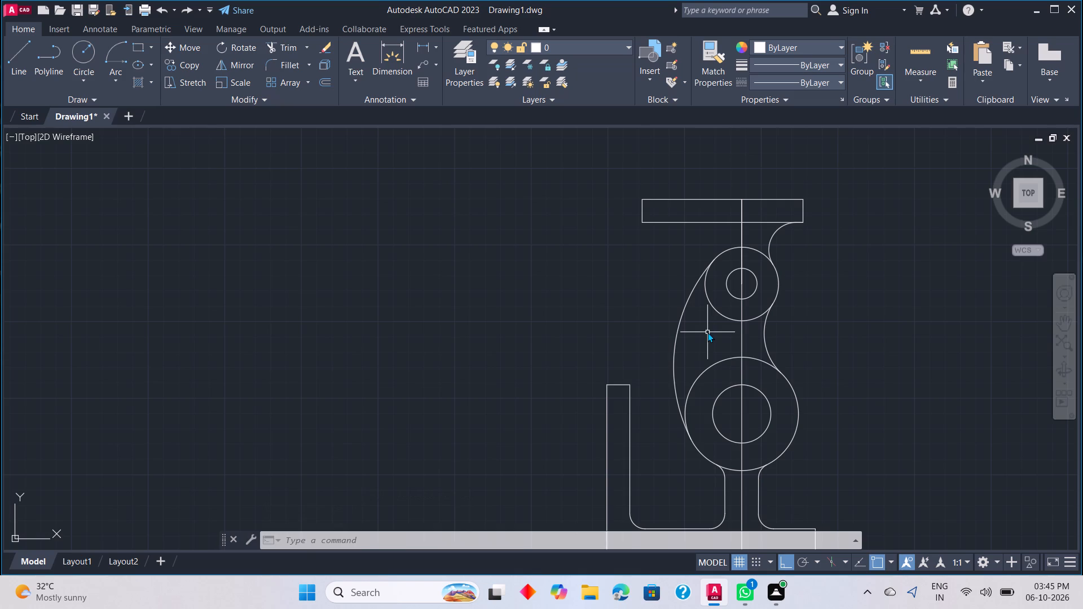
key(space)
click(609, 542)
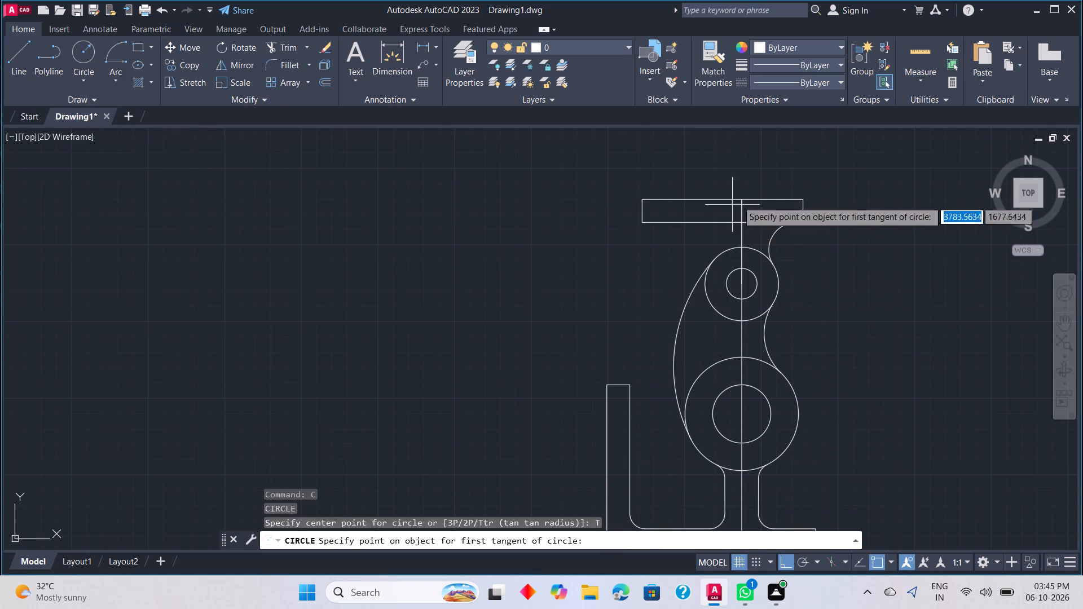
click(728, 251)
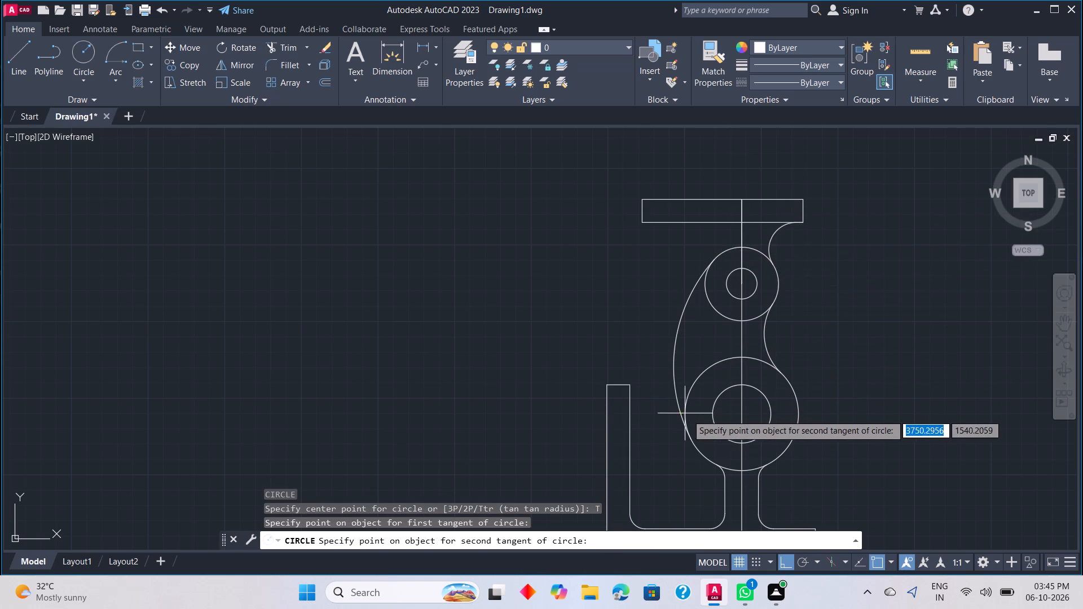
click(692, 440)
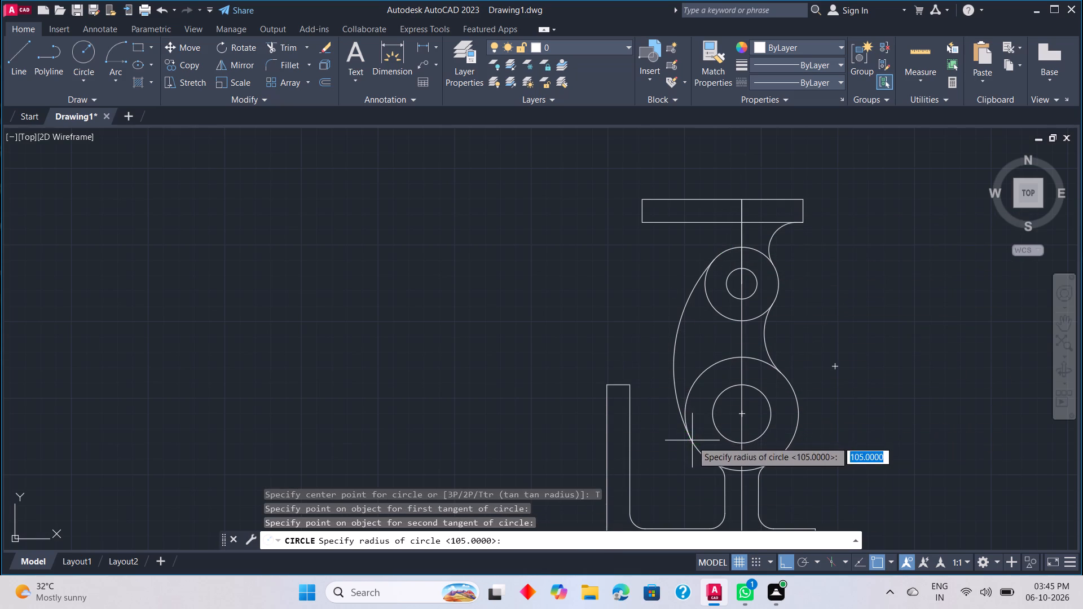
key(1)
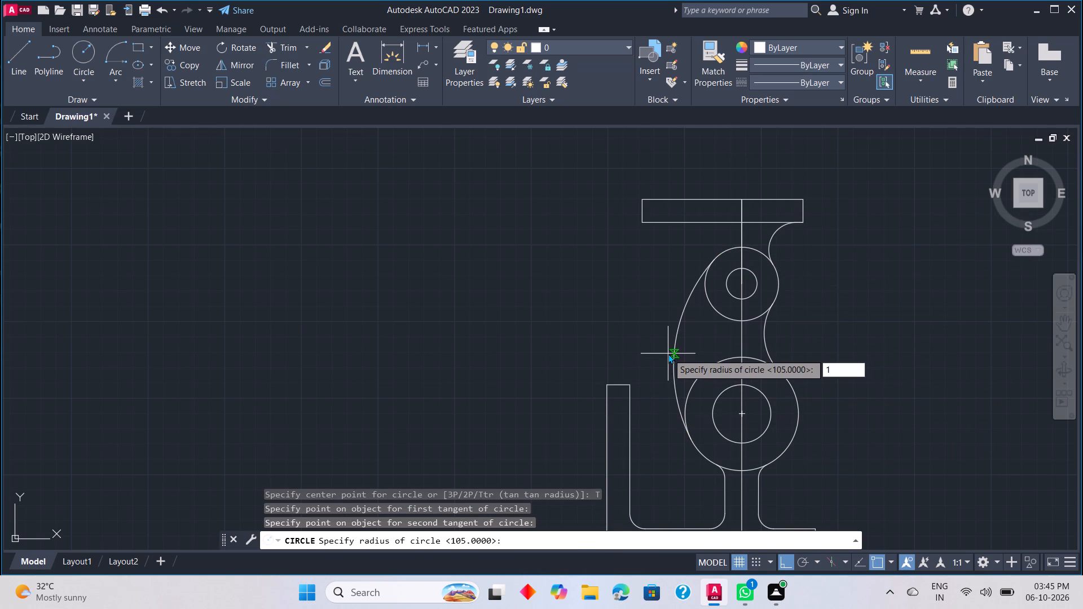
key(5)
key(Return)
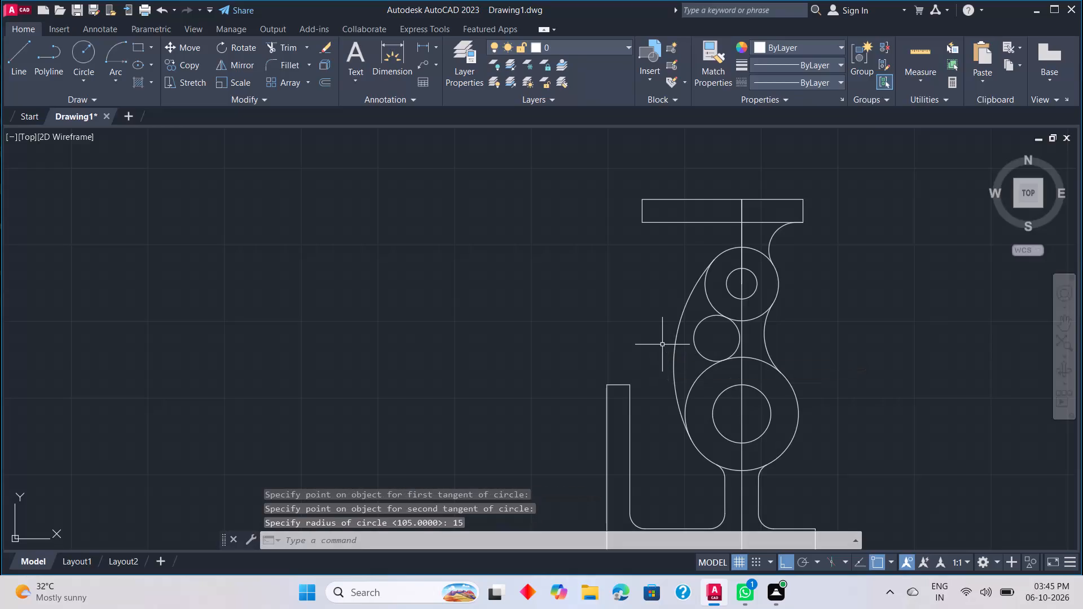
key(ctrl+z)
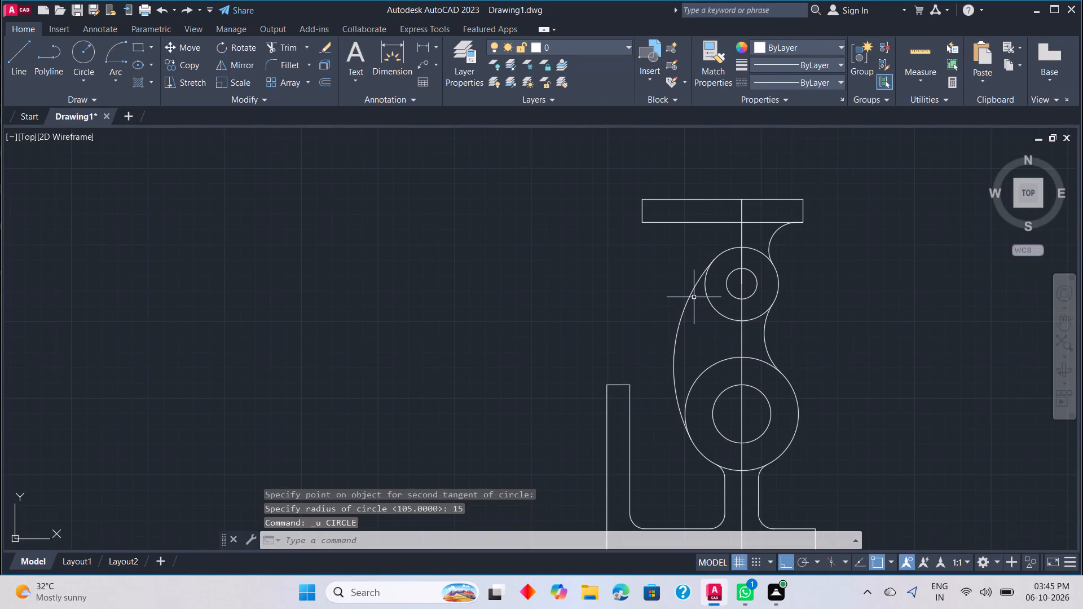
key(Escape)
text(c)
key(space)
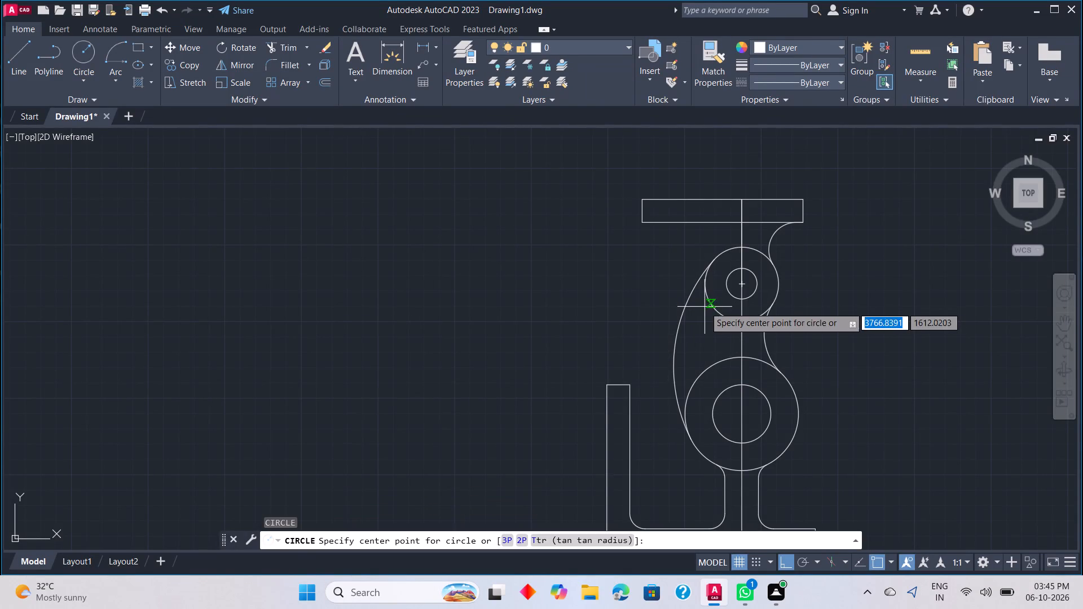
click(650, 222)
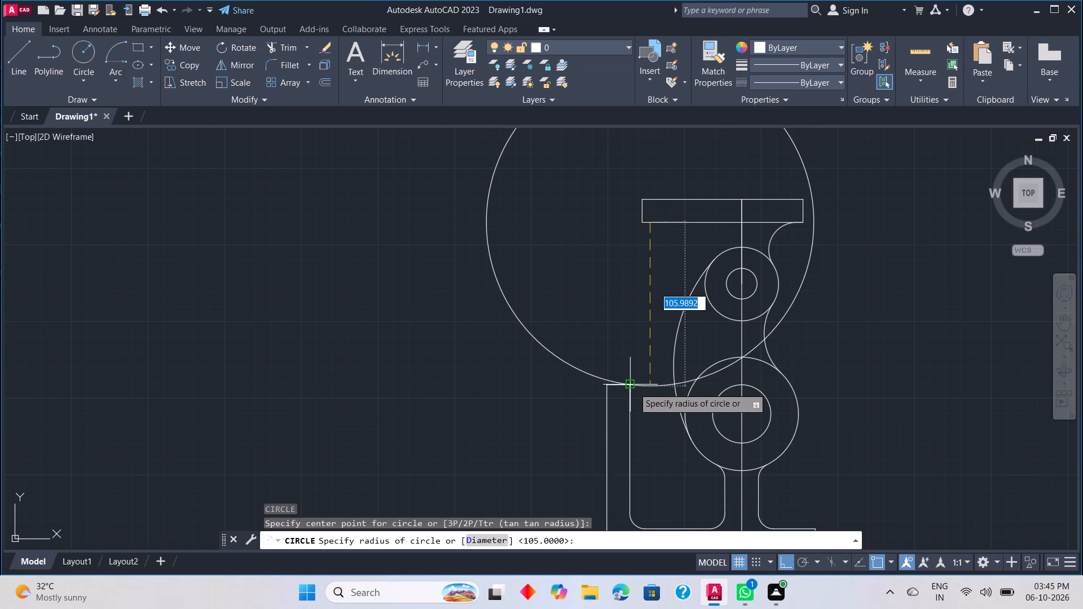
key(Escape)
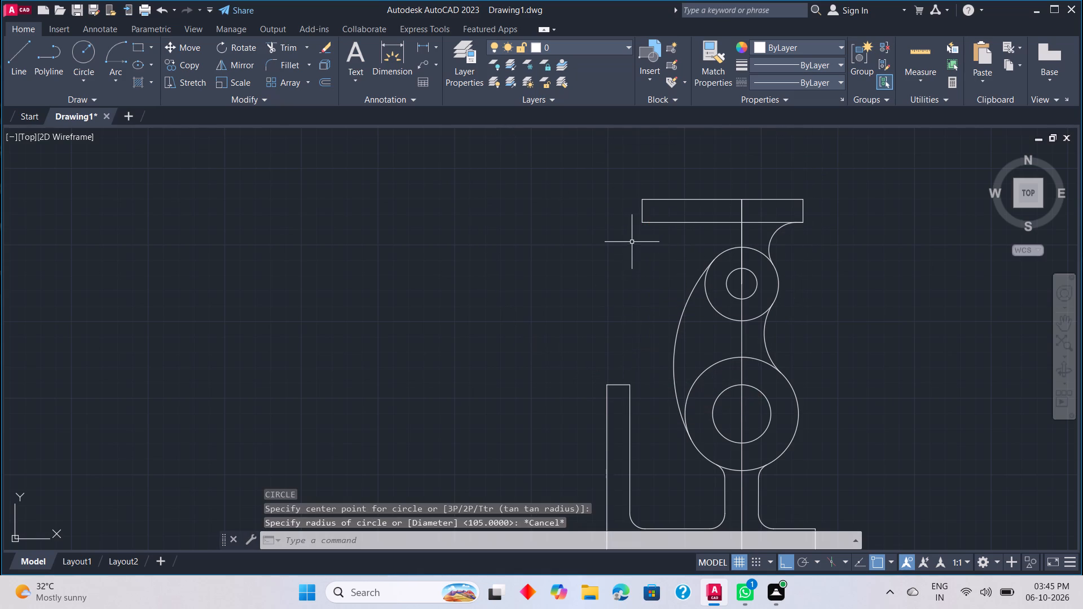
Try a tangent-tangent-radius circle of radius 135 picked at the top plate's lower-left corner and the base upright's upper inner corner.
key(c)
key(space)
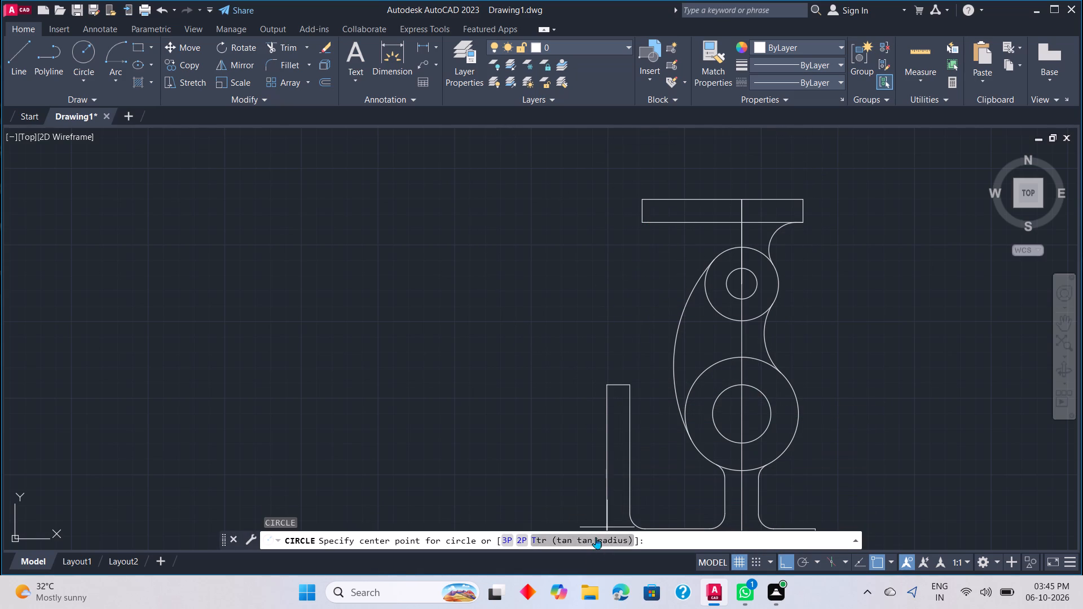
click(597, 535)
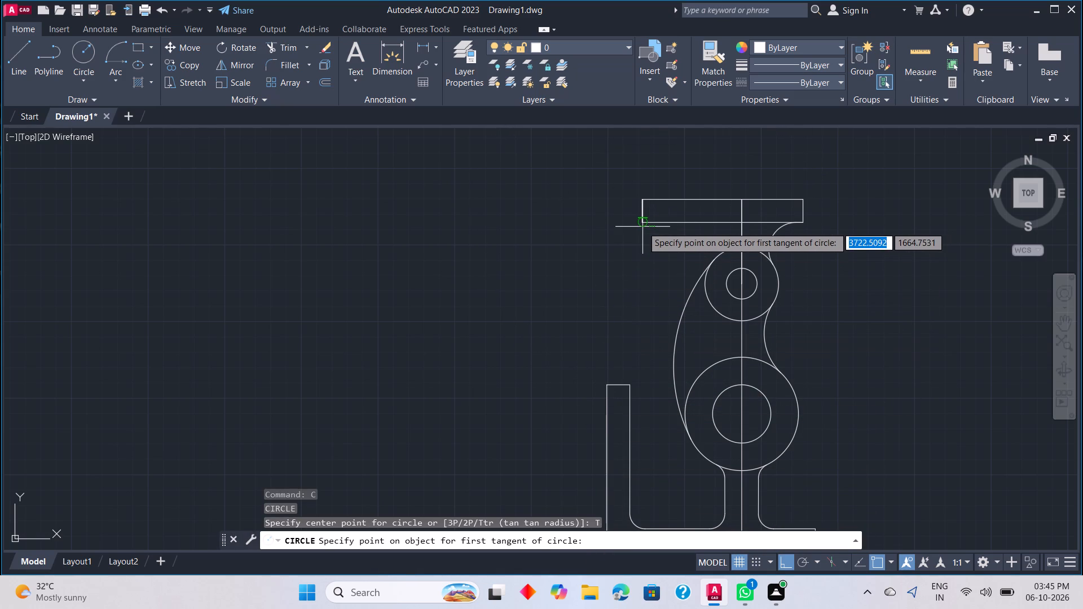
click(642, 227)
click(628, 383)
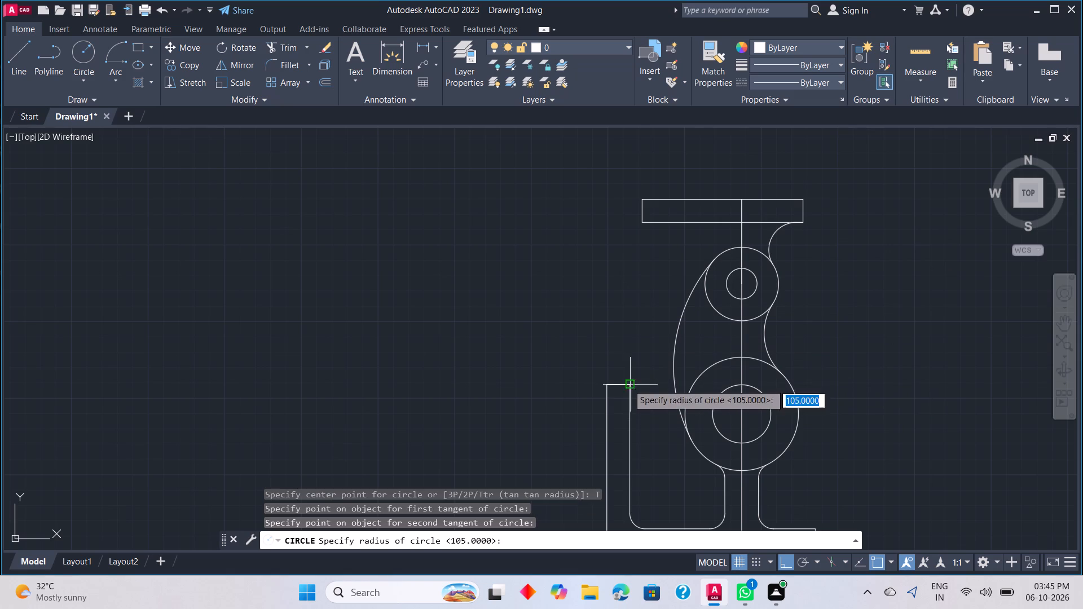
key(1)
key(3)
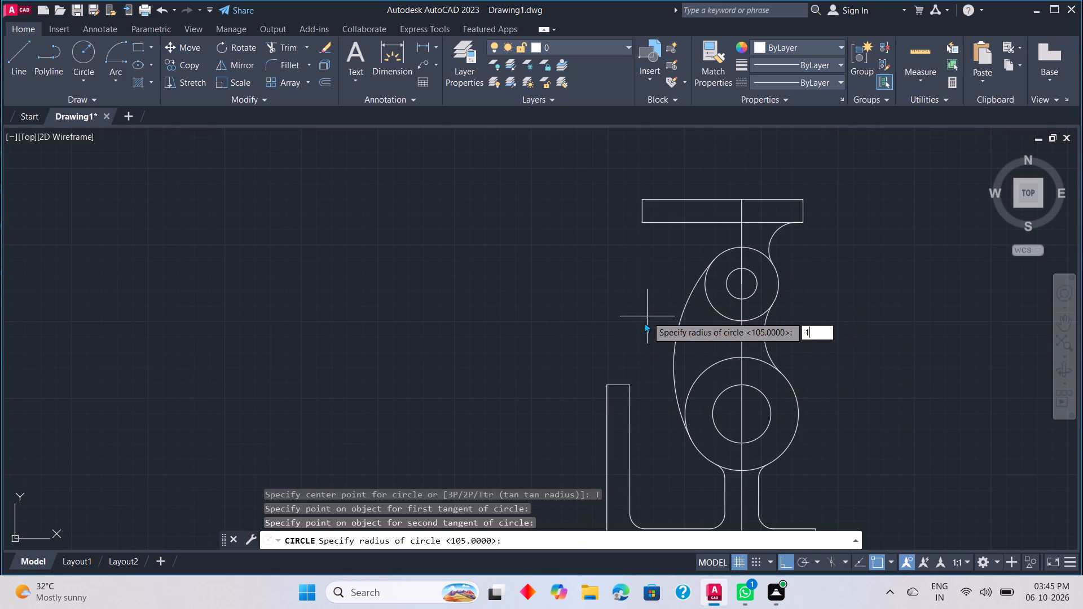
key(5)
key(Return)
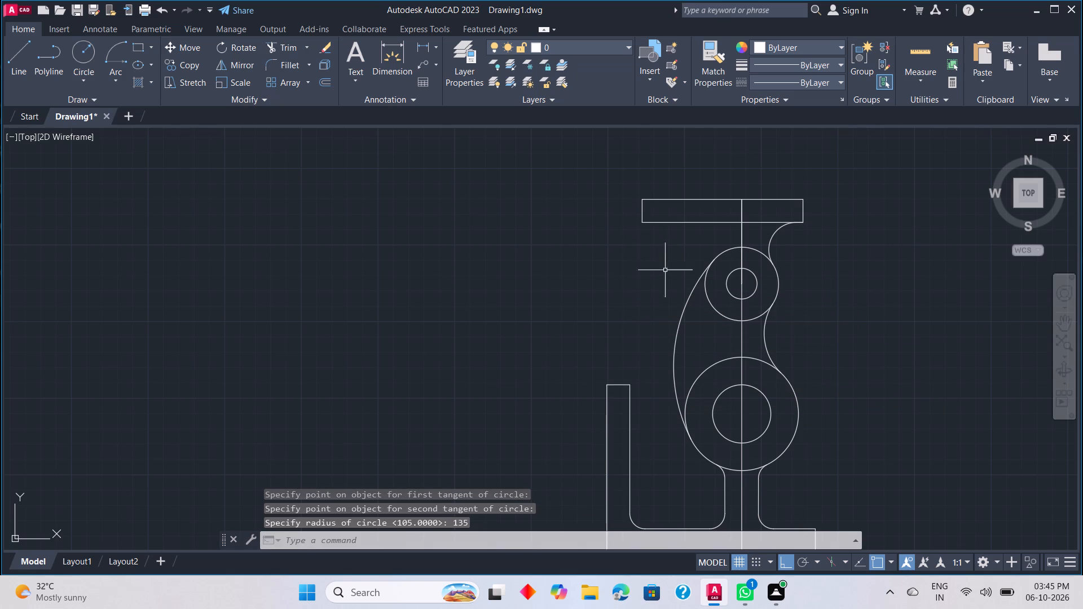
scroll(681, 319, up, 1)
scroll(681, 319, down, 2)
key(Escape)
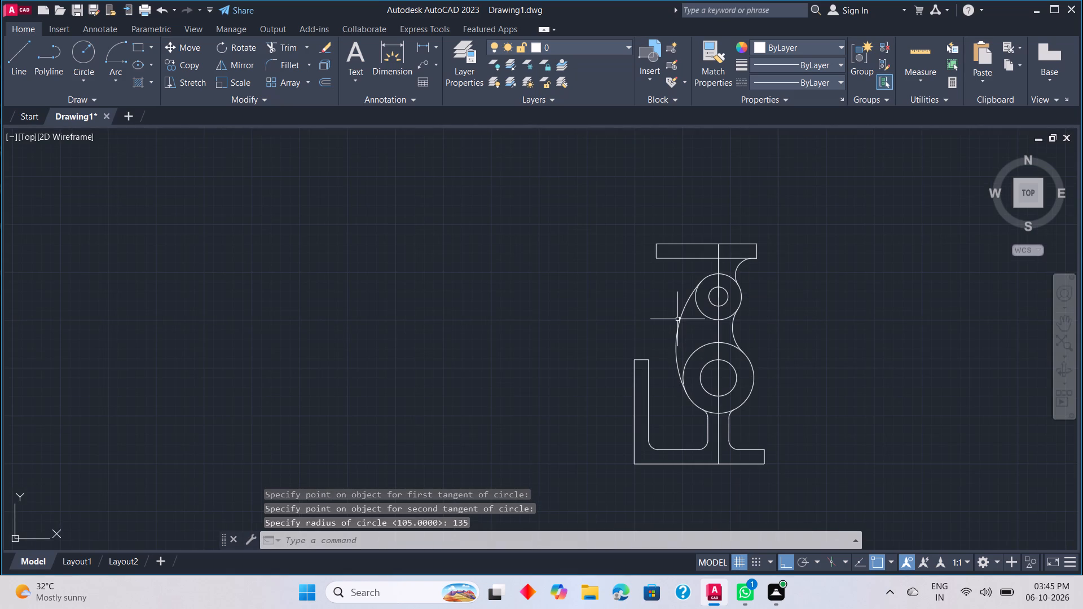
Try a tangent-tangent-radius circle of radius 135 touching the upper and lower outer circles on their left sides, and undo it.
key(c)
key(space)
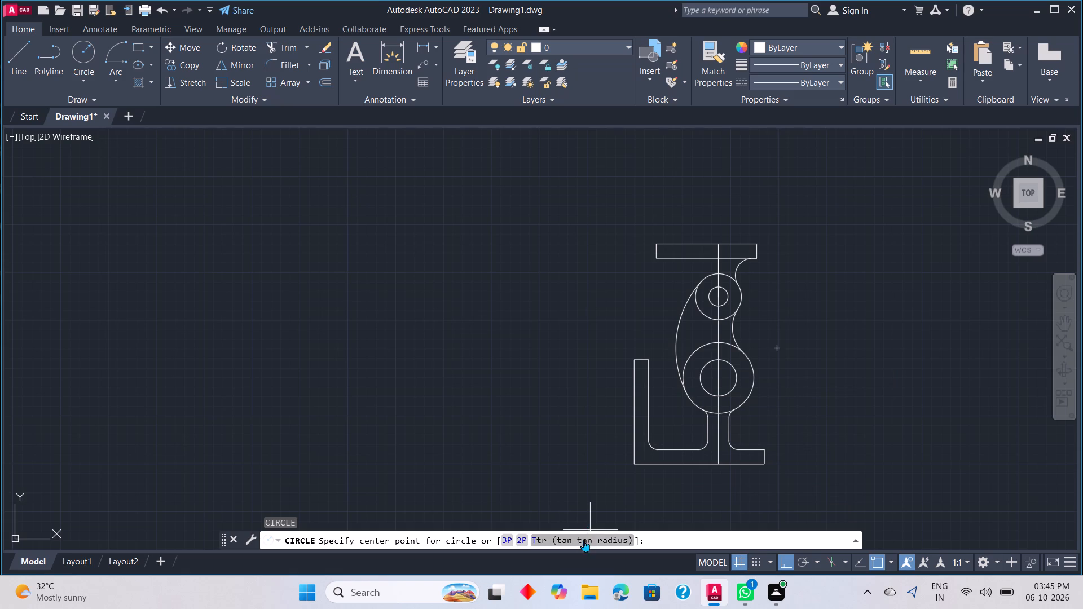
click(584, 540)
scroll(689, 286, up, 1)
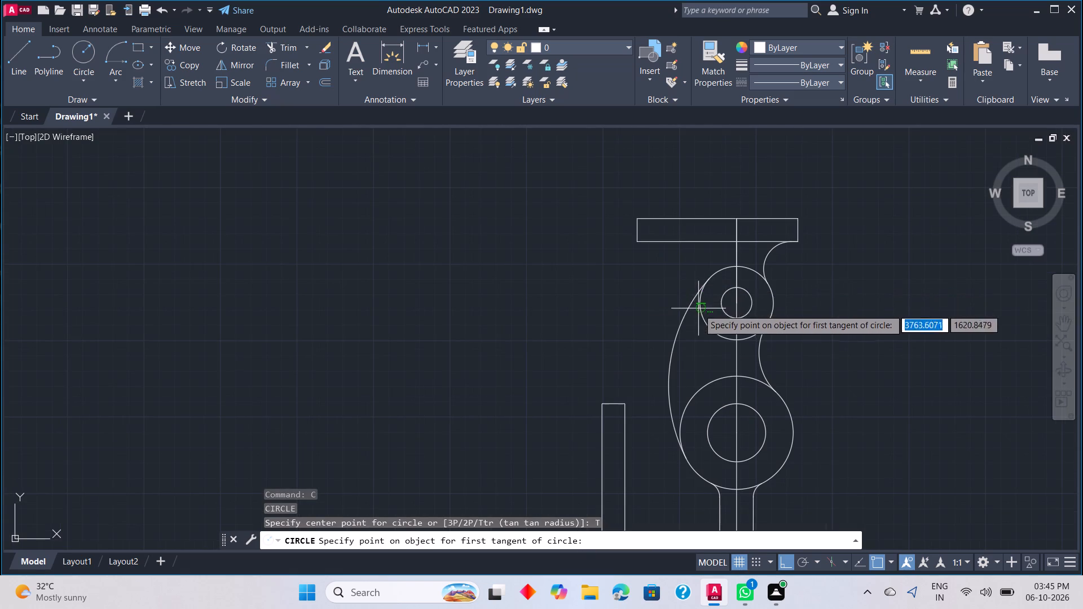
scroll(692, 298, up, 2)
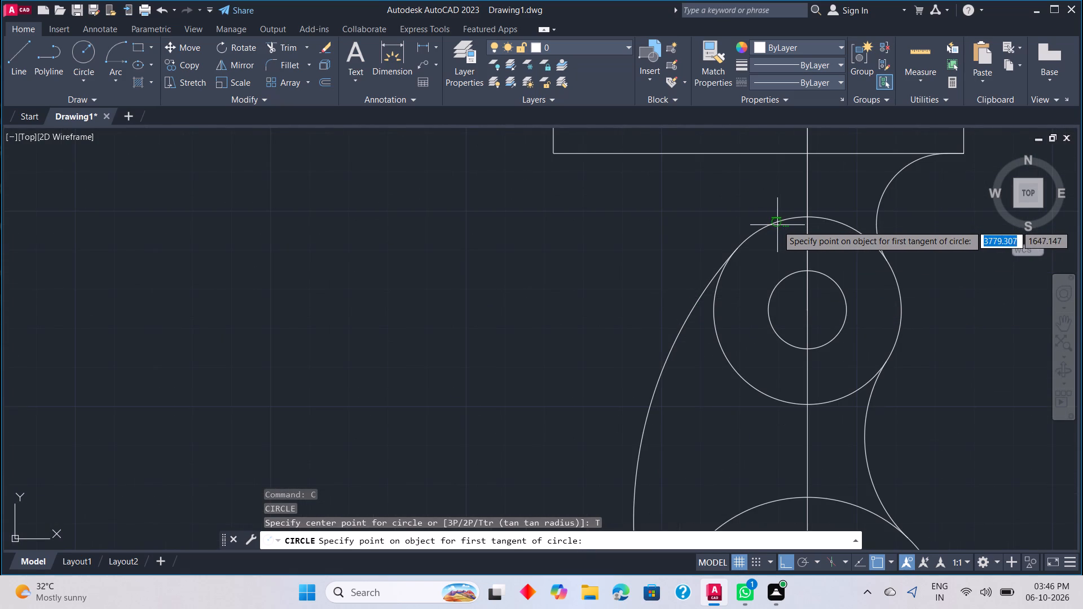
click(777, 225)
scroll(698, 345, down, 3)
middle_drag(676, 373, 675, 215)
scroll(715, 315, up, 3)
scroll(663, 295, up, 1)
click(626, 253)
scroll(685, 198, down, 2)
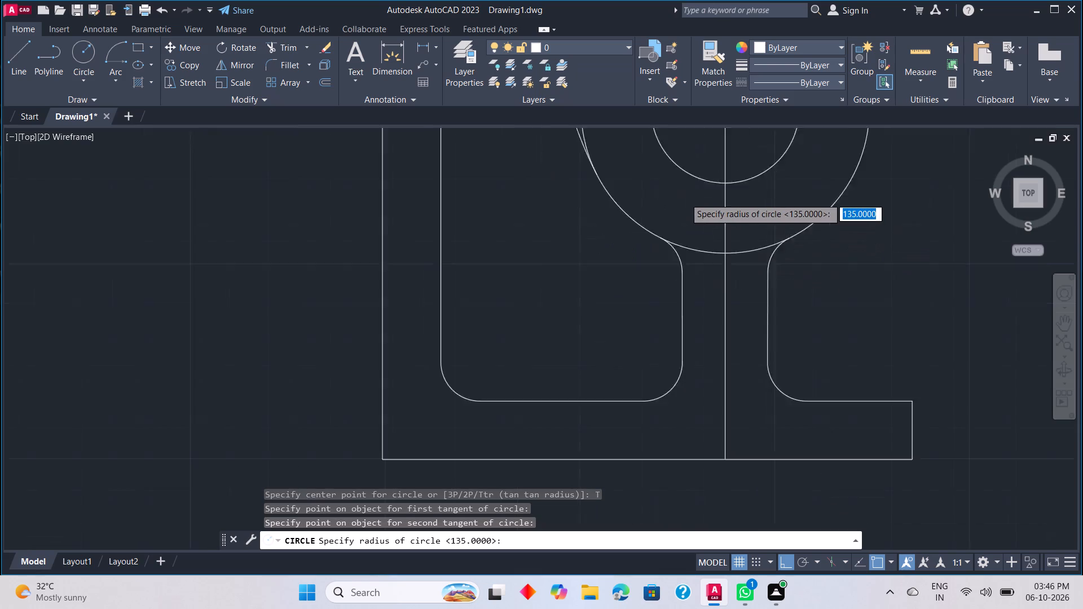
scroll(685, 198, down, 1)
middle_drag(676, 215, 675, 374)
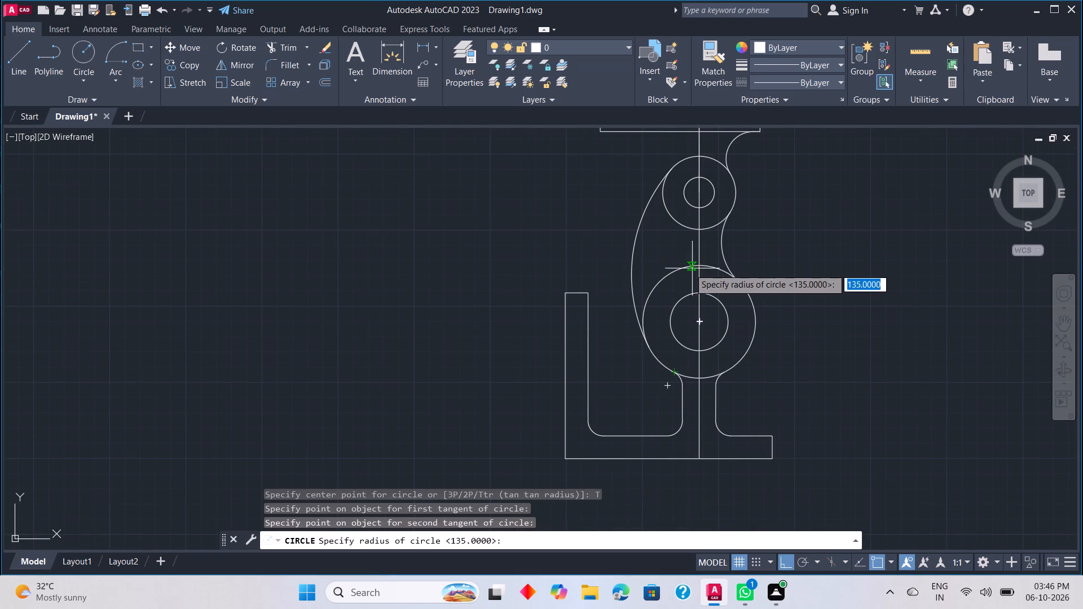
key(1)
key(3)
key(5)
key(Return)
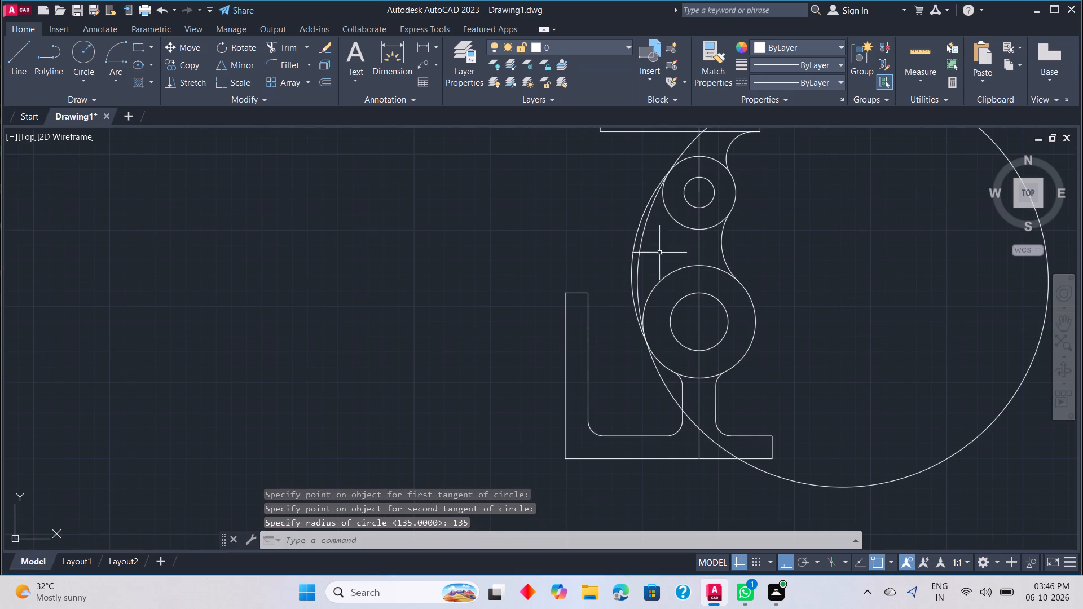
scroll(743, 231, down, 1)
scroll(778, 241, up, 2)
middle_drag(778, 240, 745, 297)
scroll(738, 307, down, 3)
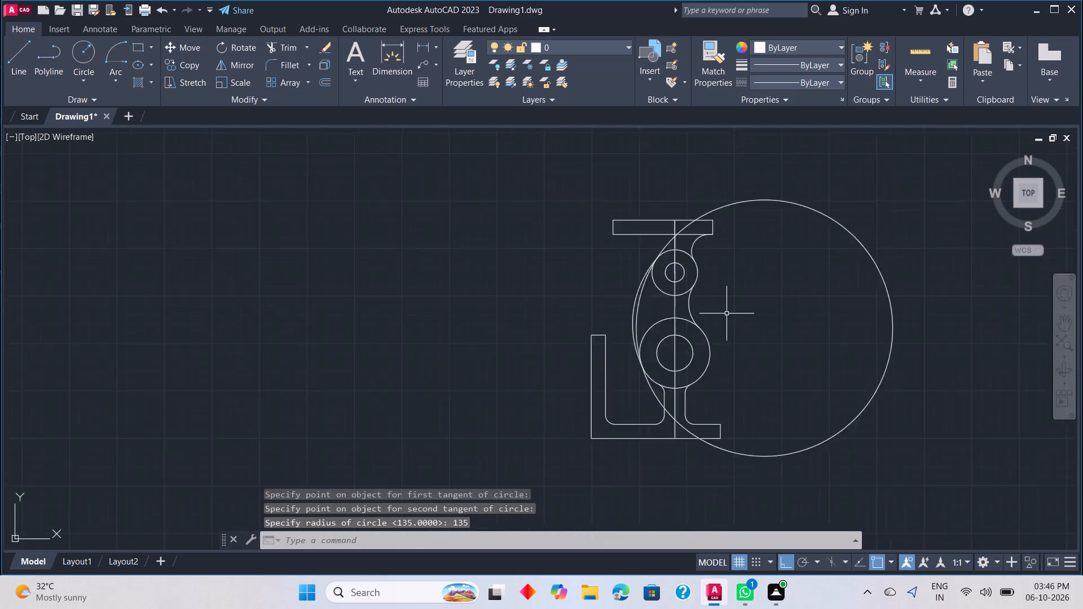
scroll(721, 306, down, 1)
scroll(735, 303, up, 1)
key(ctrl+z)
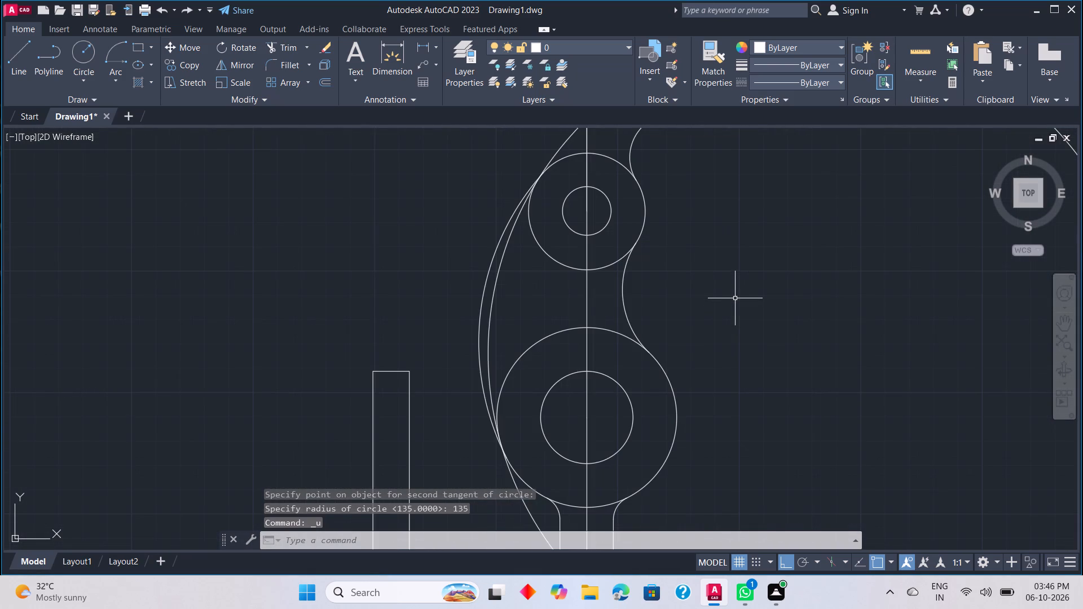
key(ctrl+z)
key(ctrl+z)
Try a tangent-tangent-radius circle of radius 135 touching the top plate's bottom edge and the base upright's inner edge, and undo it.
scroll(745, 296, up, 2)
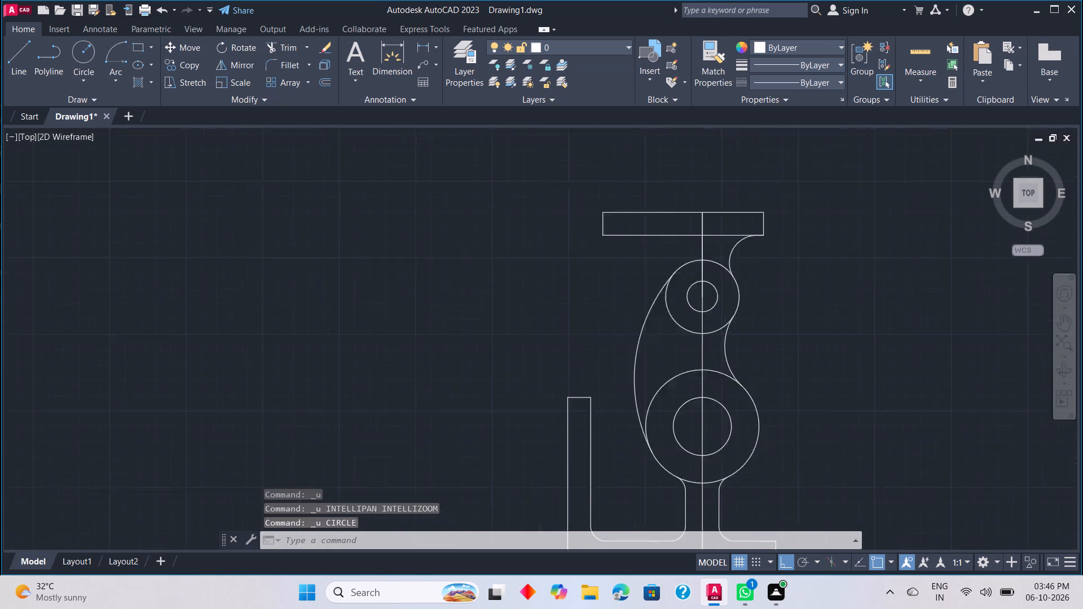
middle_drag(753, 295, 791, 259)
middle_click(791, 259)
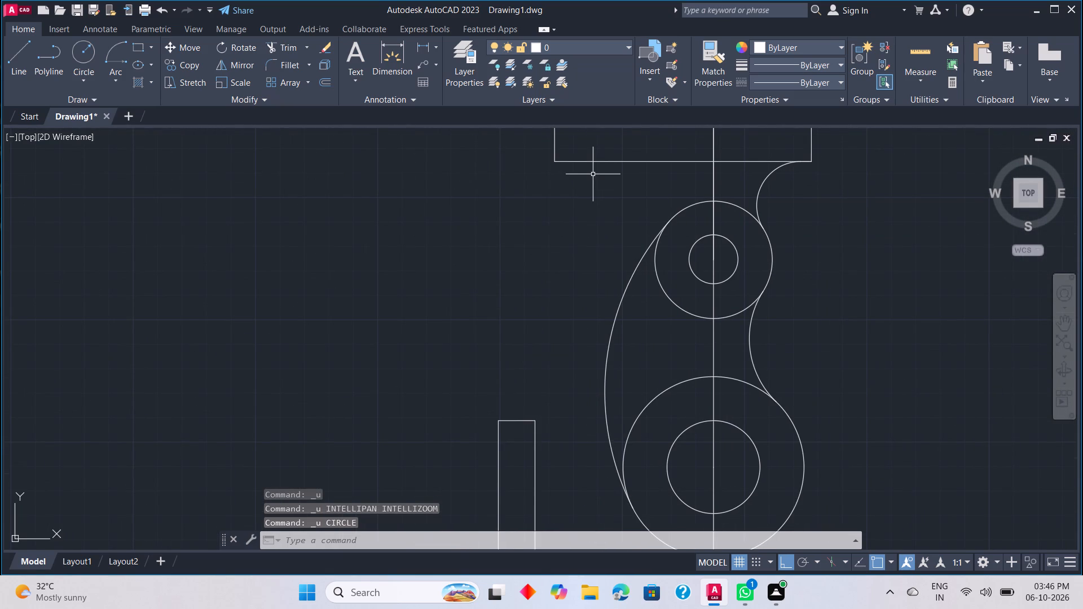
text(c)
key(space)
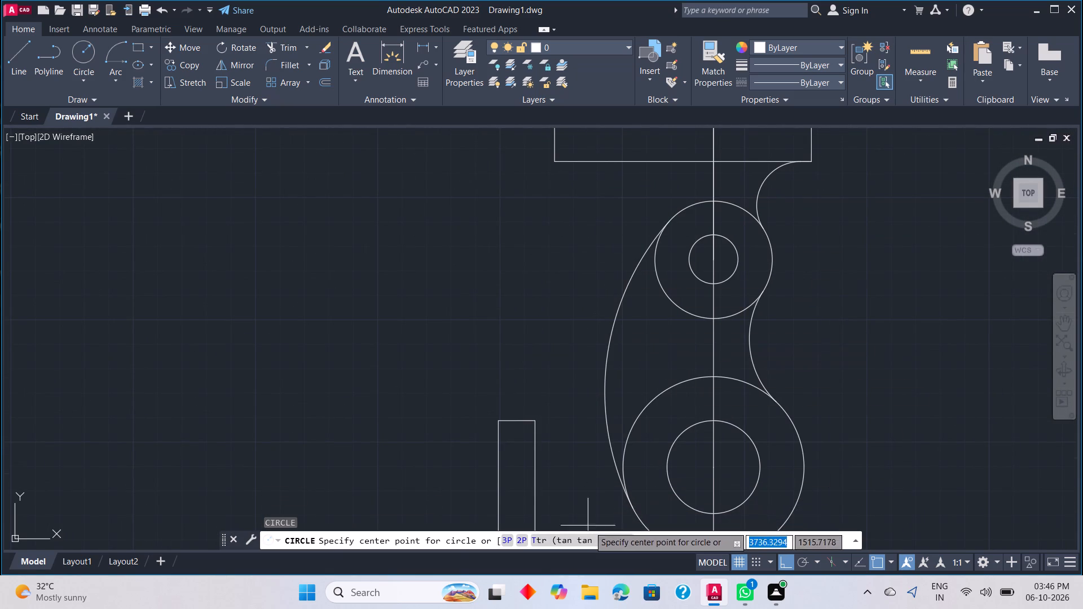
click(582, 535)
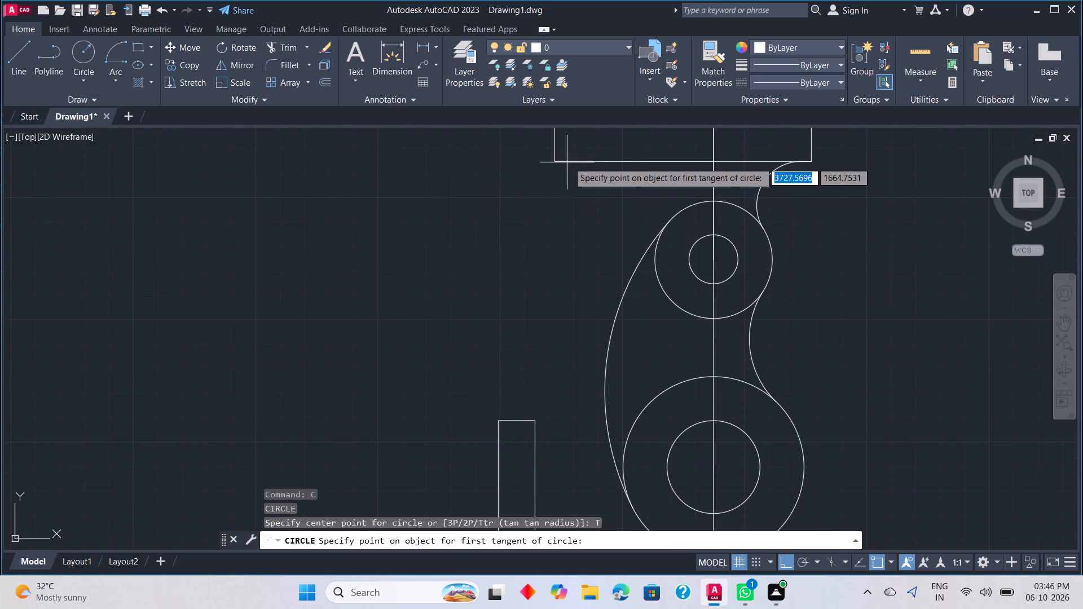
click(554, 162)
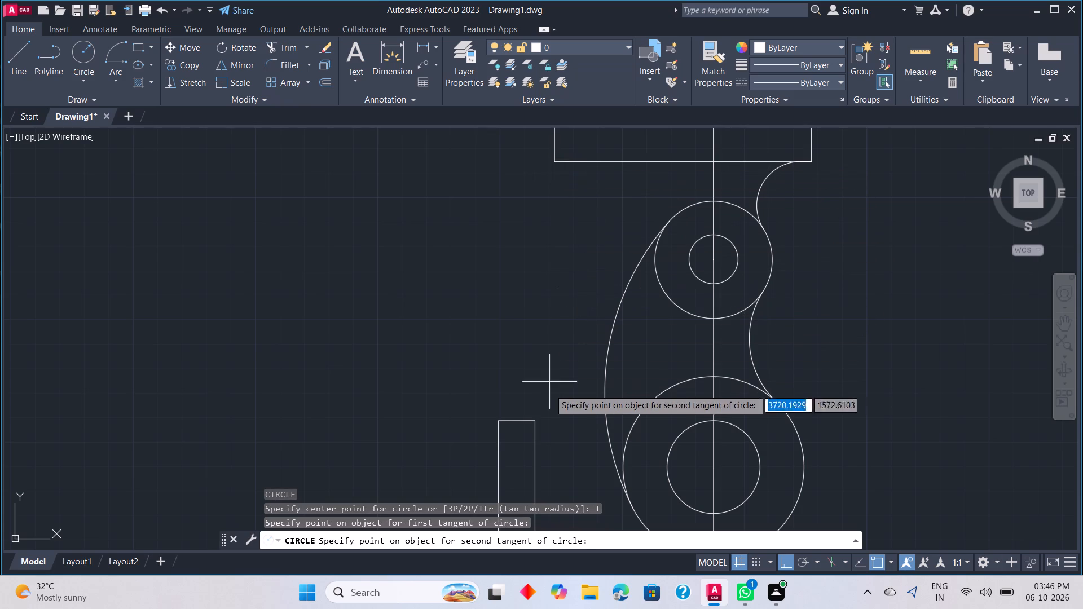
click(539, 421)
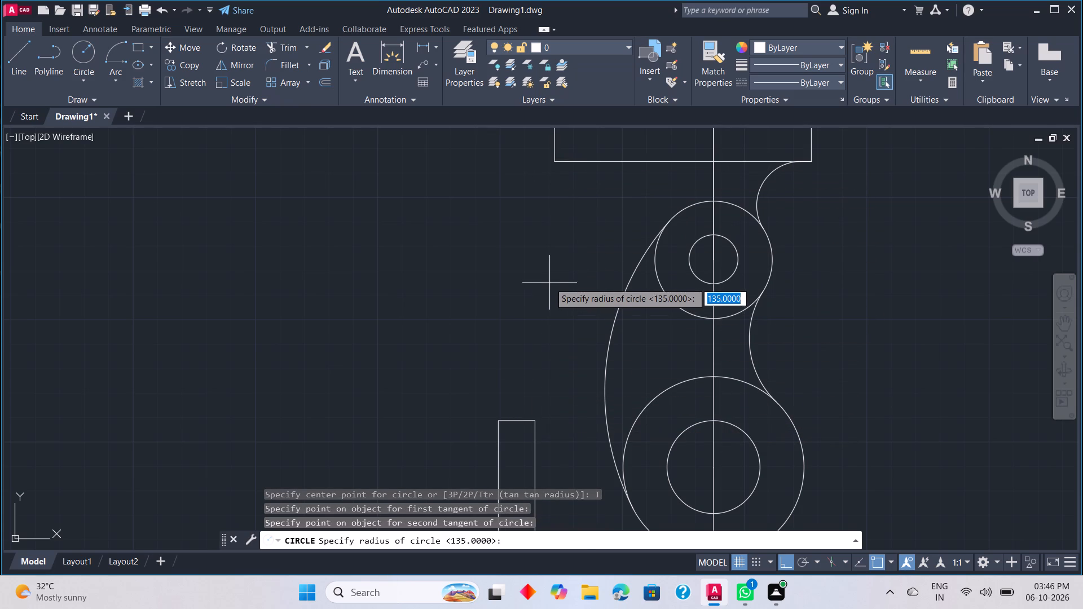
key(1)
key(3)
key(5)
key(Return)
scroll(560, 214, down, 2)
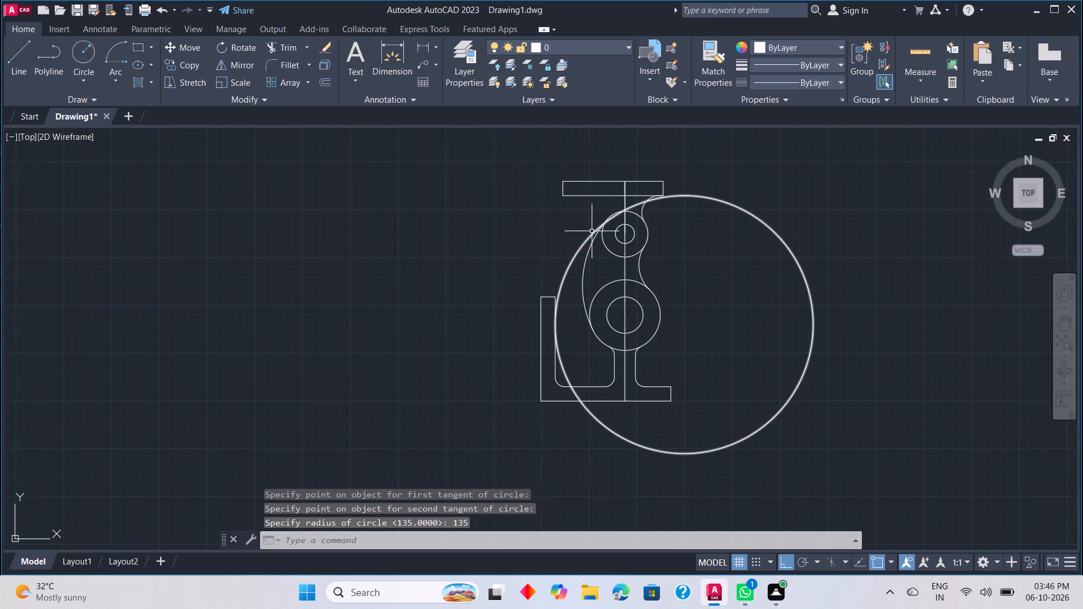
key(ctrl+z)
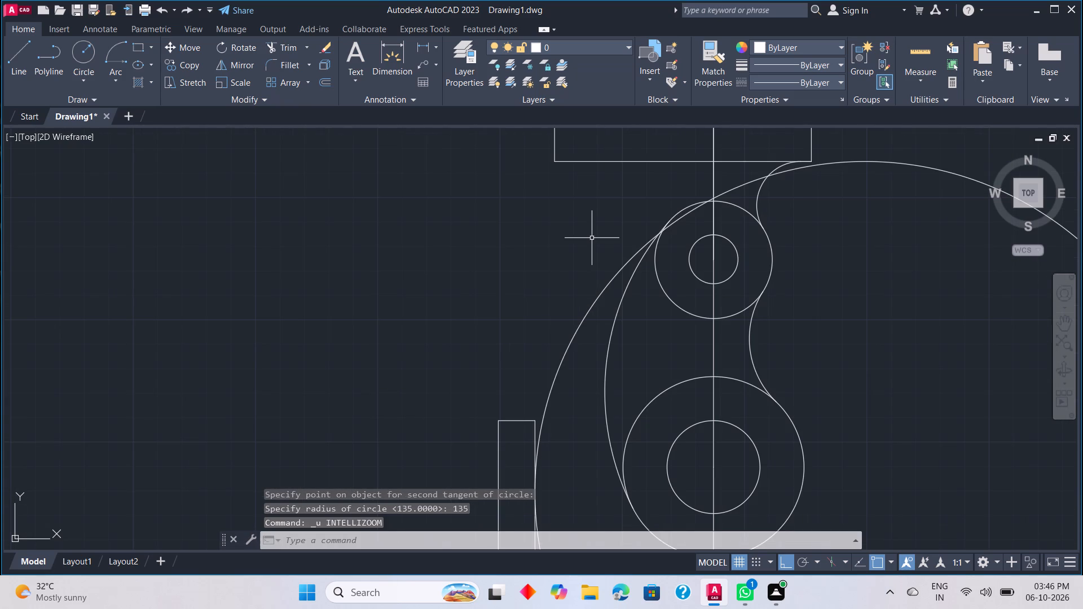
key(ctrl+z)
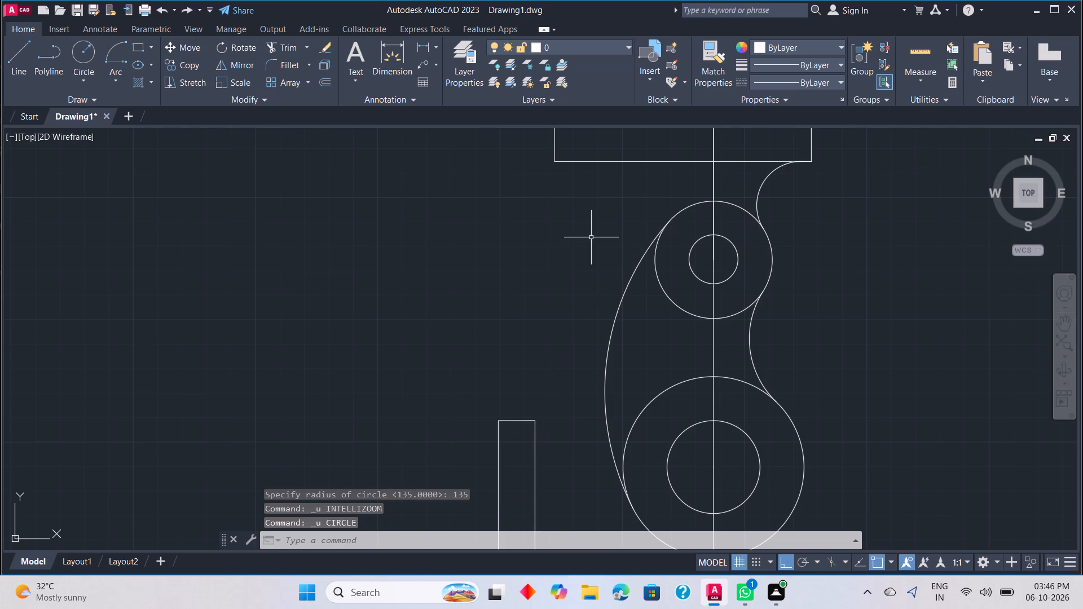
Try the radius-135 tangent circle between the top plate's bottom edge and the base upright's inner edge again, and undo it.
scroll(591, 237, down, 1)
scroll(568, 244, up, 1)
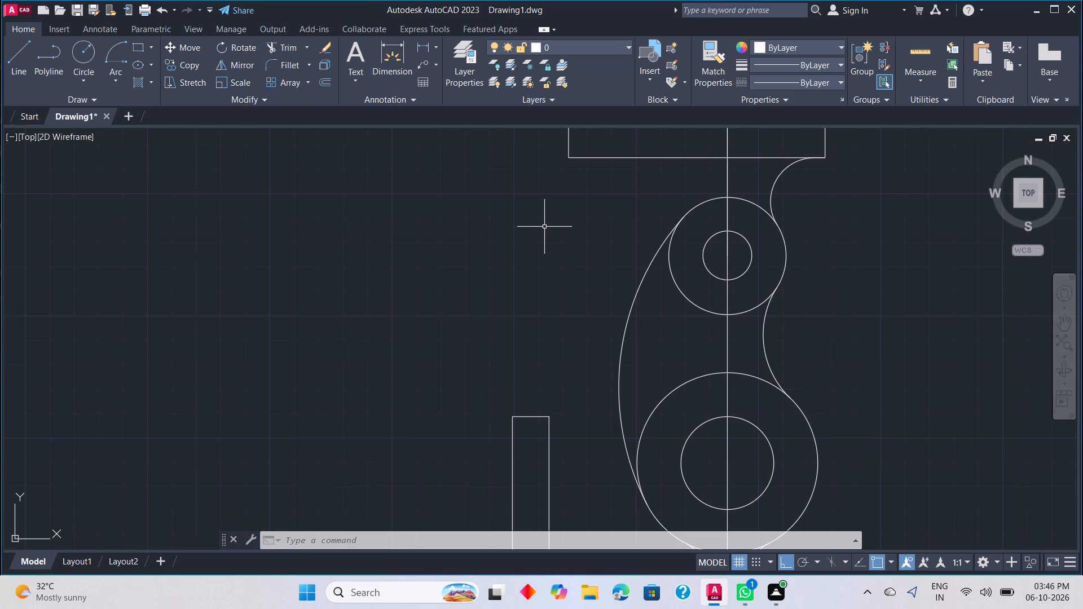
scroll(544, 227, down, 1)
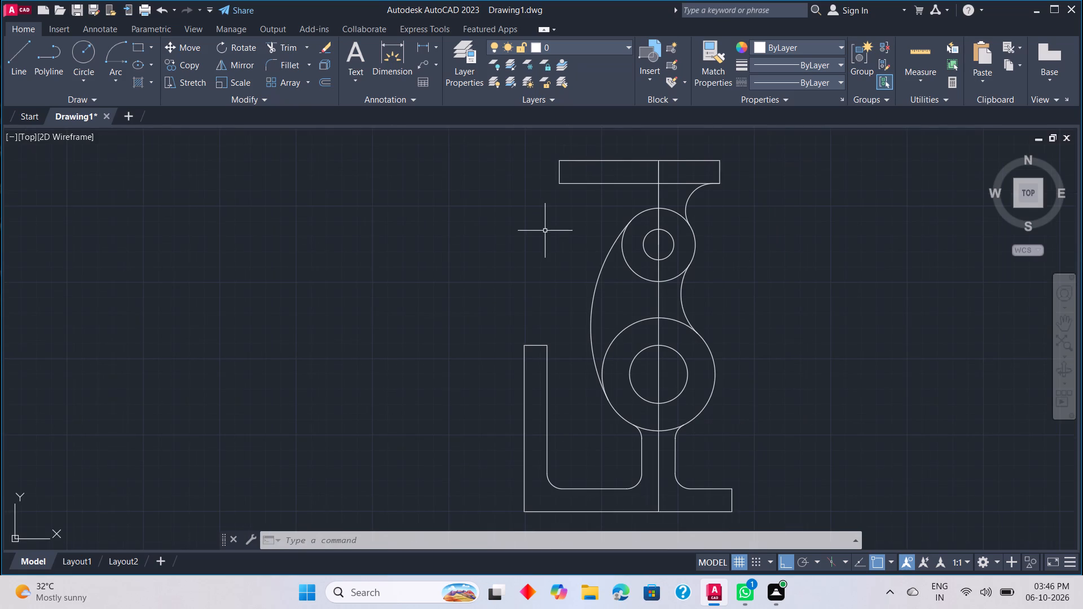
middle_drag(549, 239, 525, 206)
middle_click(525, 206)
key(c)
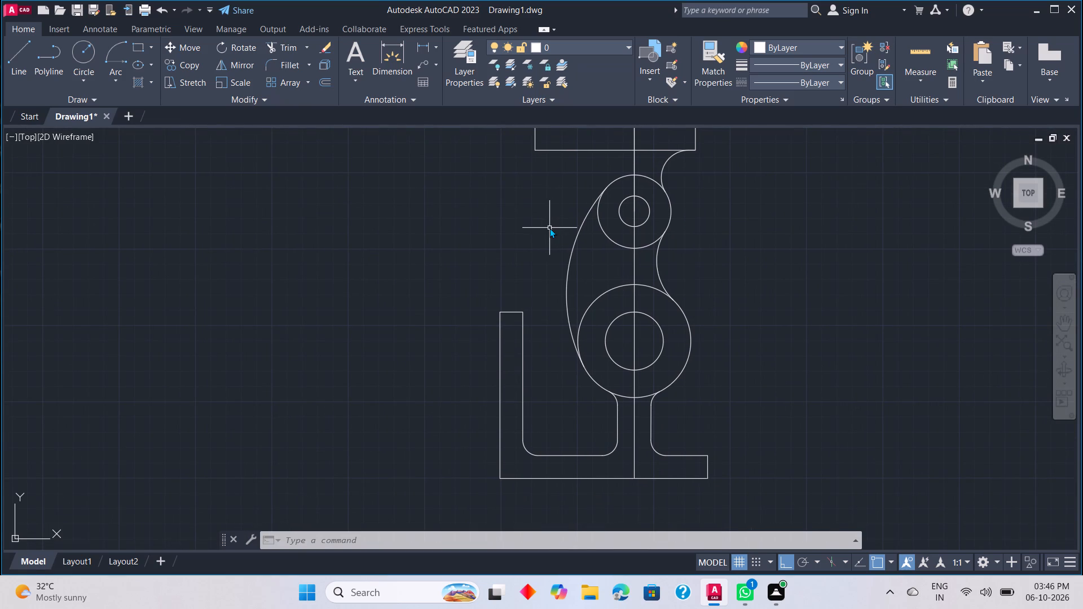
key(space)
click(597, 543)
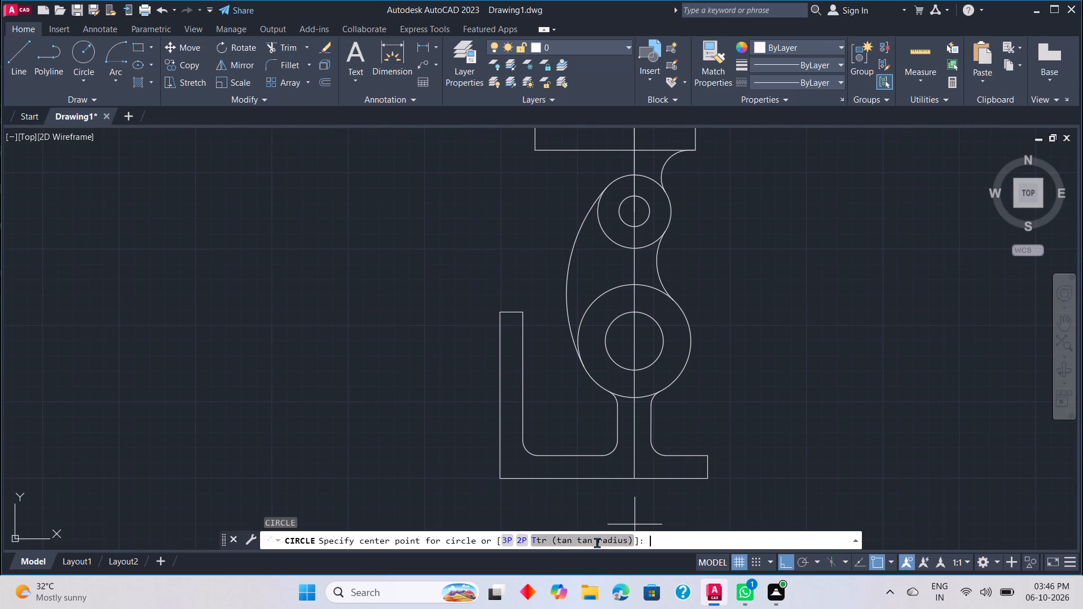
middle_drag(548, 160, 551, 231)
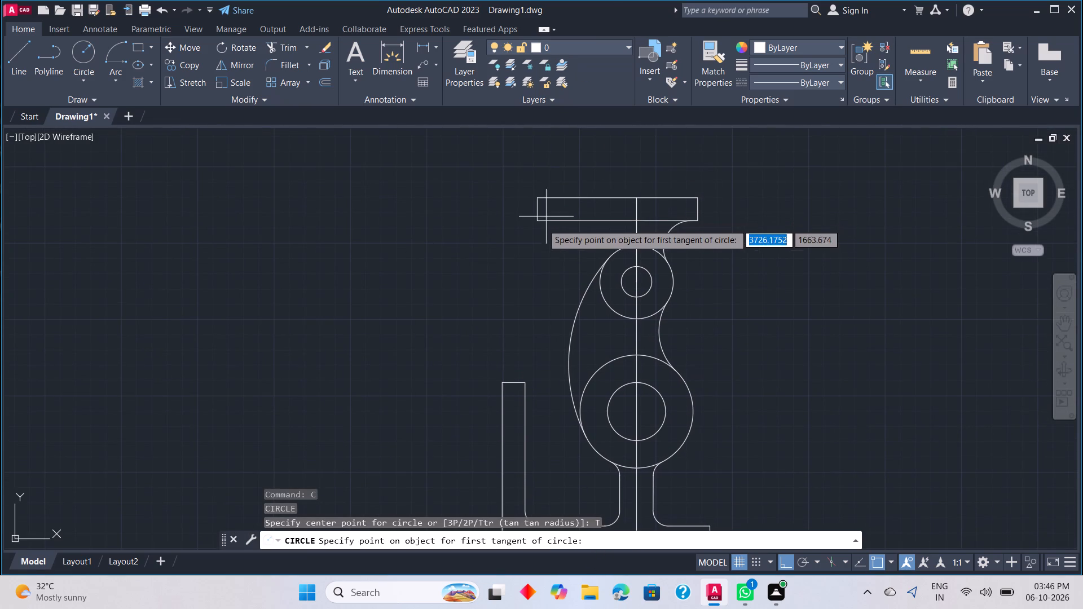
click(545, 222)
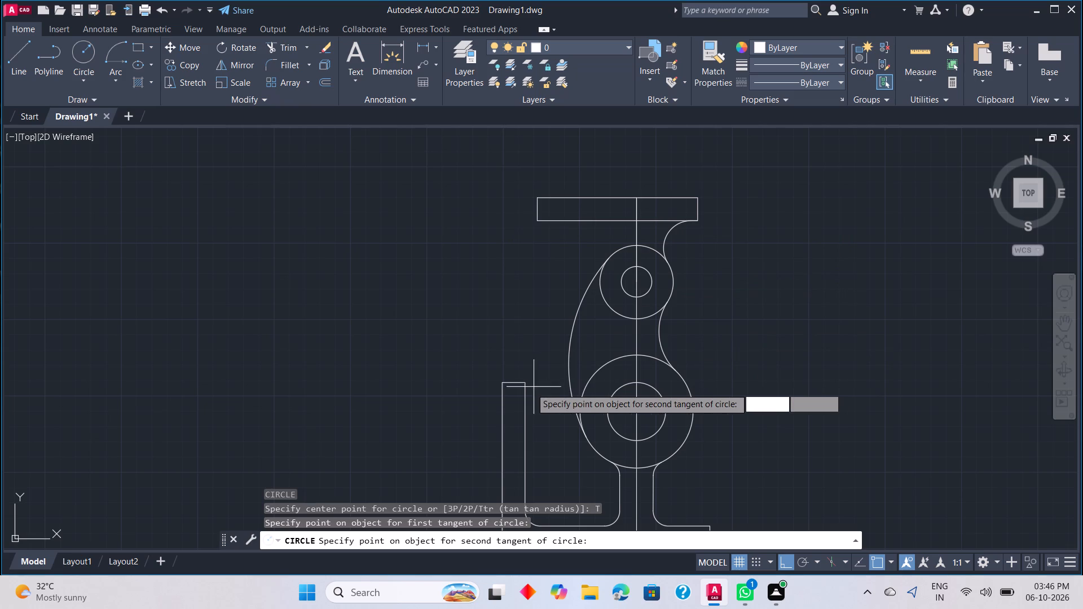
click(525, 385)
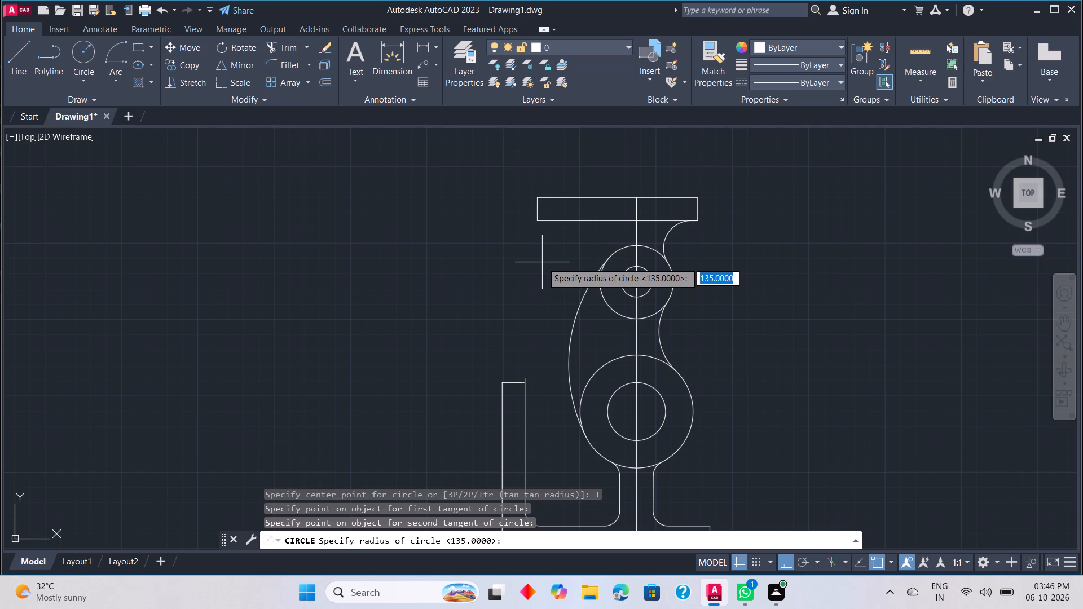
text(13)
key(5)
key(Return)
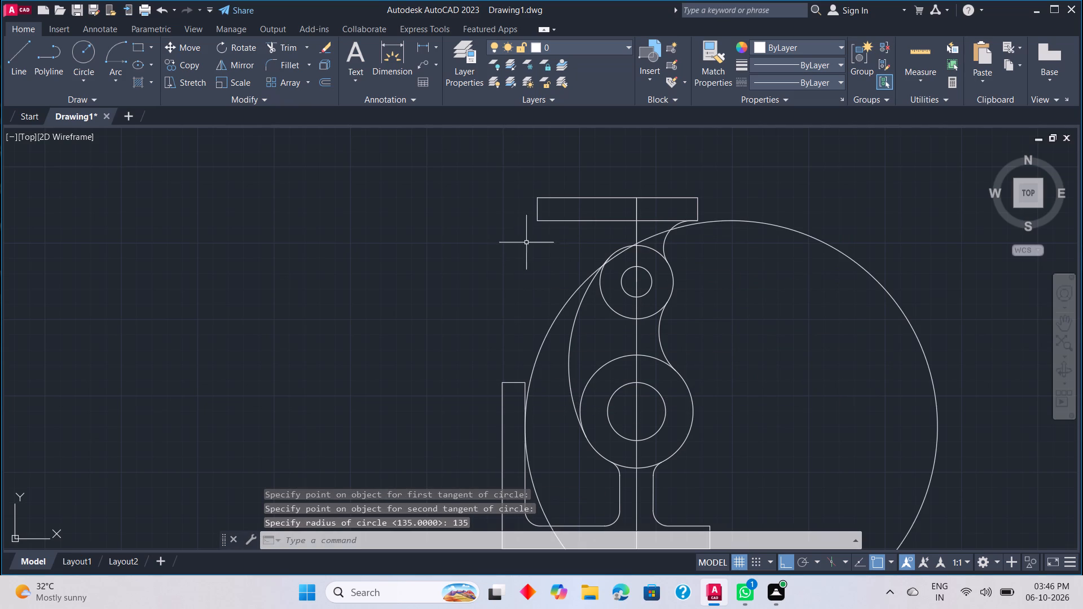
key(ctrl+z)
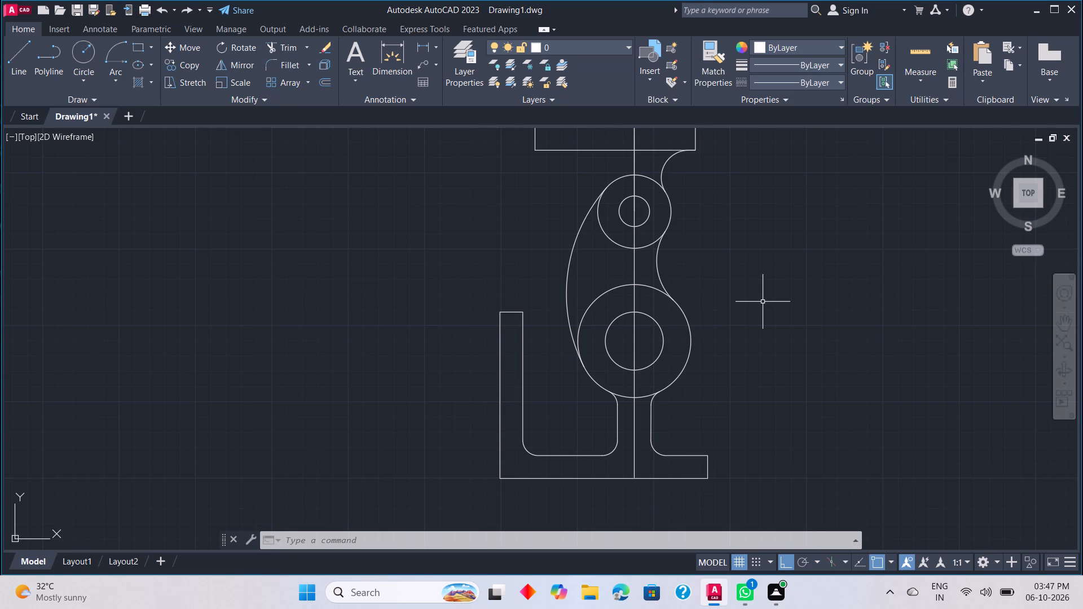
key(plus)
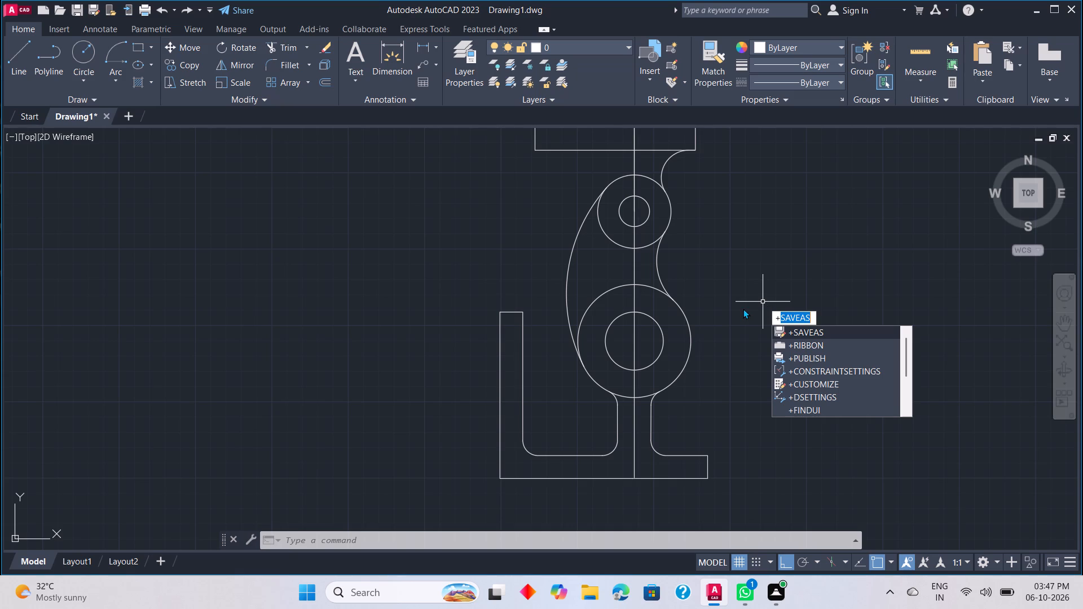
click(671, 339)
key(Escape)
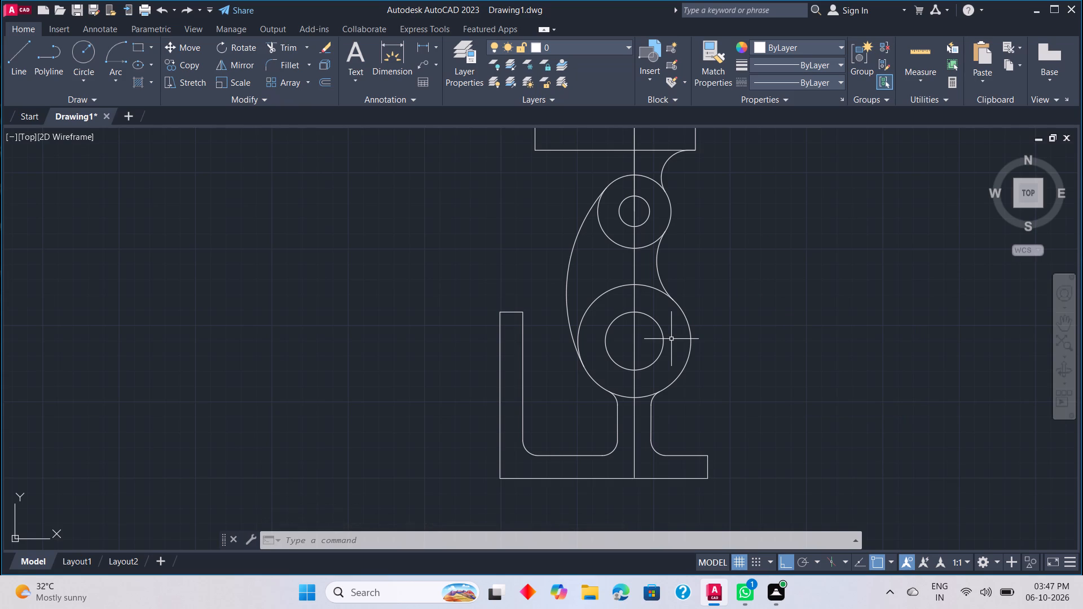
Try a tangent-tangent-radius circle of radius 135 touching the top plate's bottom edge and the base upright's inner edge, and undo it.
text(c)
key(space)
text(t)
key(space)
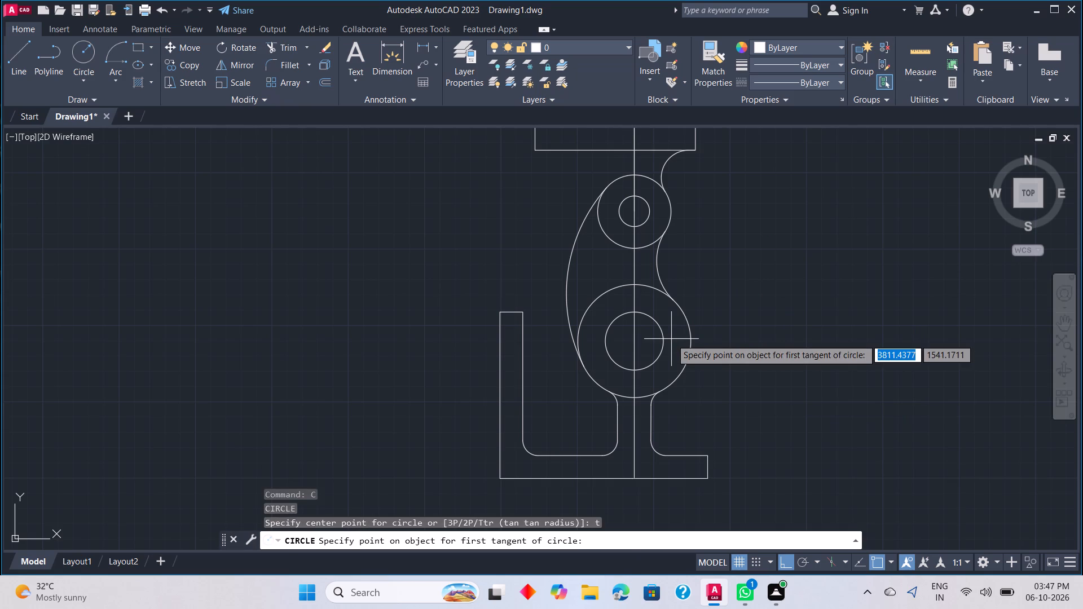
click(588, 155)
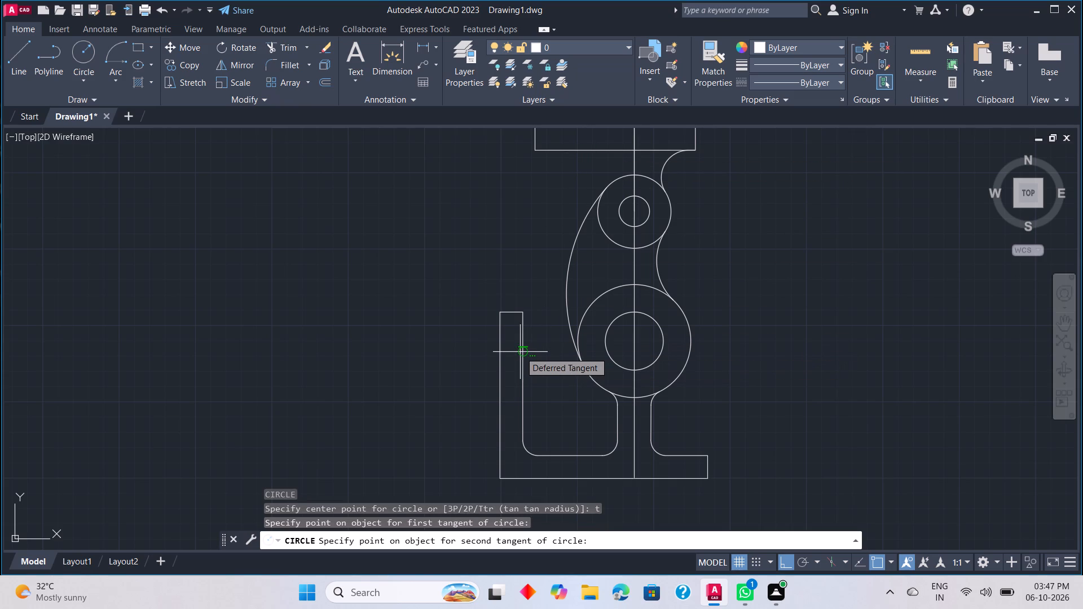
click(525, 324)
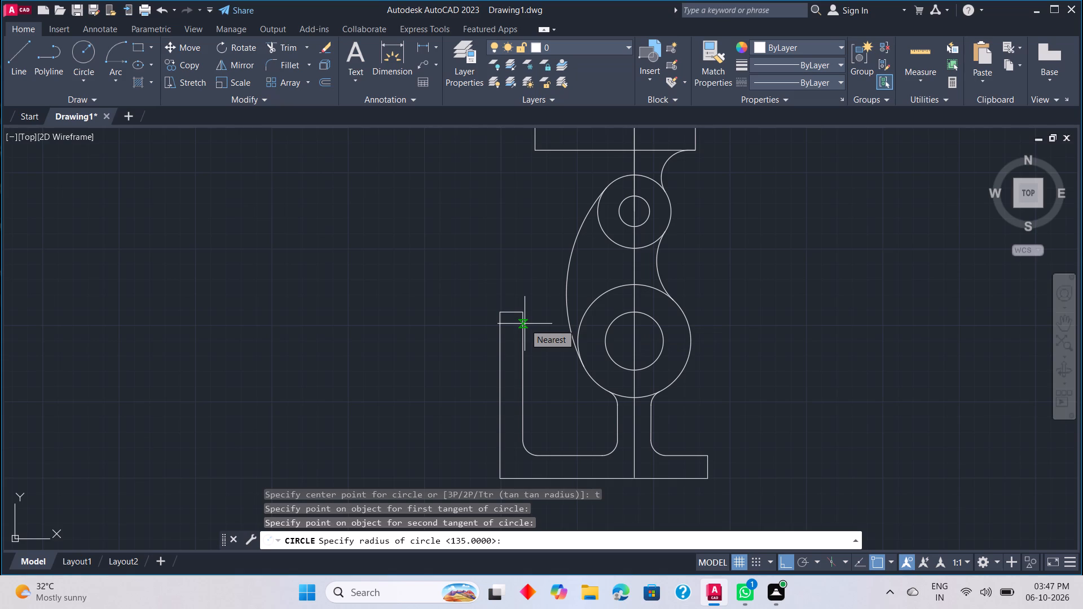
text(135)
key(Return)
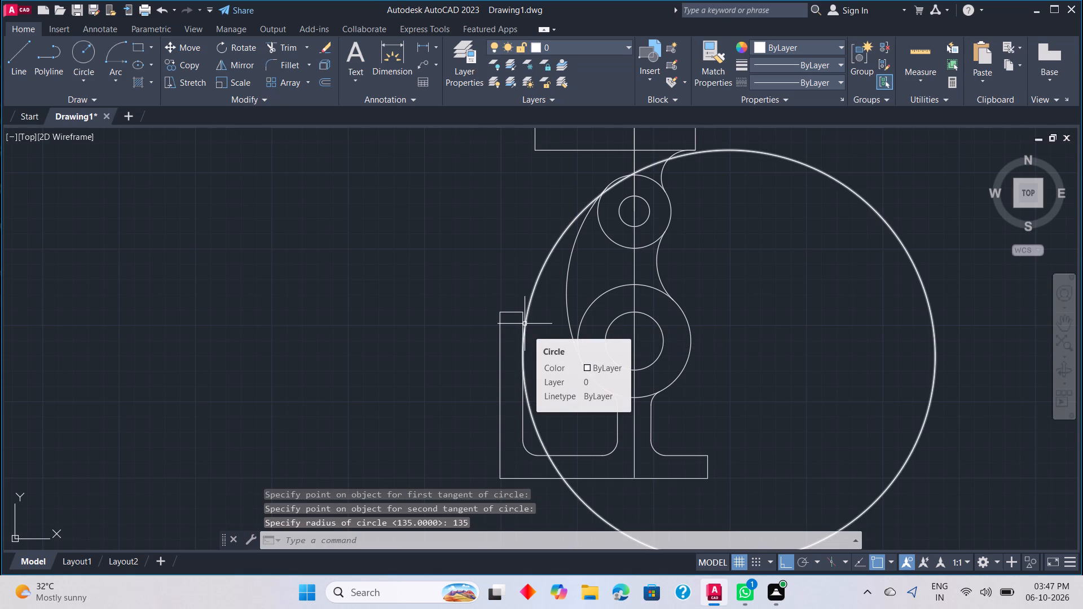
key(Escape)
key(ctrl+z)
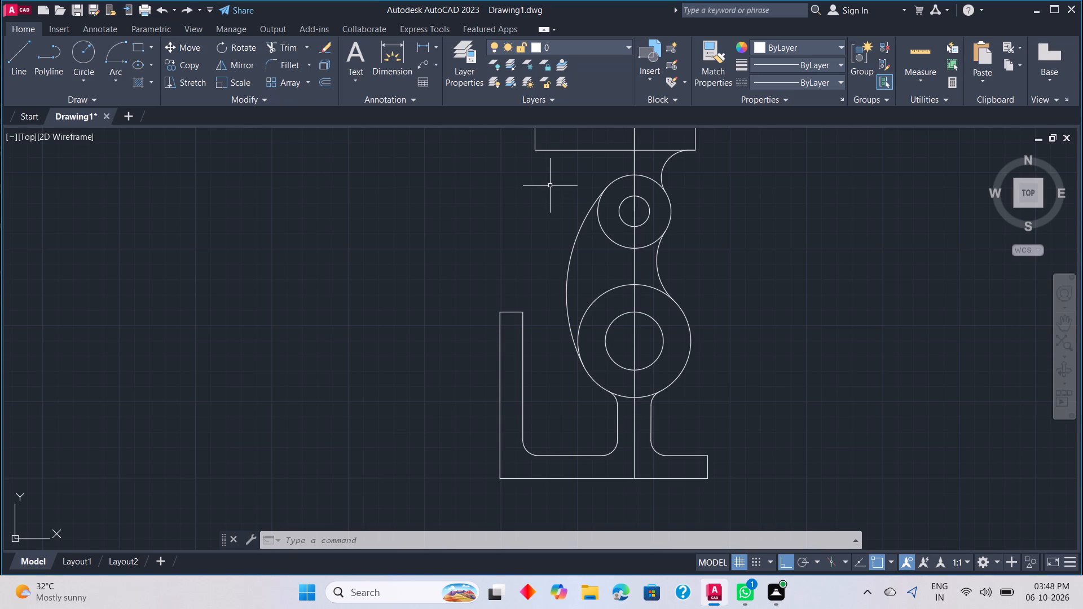
Draw two construction lines from the top plate's lower-left corner: 12 straight down, followed by 12 to the right.
text(l)
key(space)
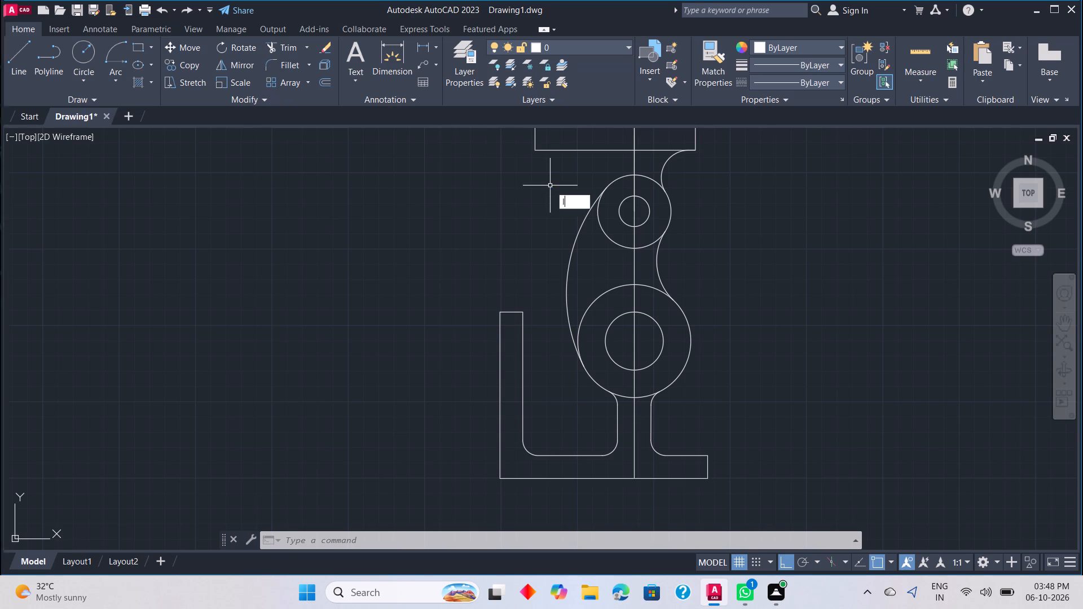
click(536, 153)
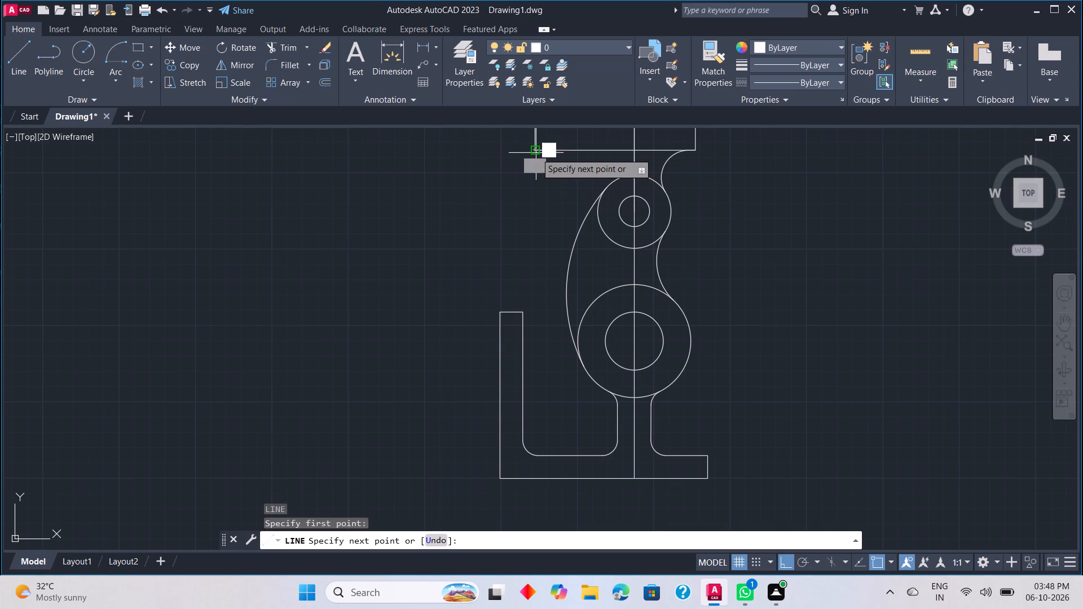
text(12)
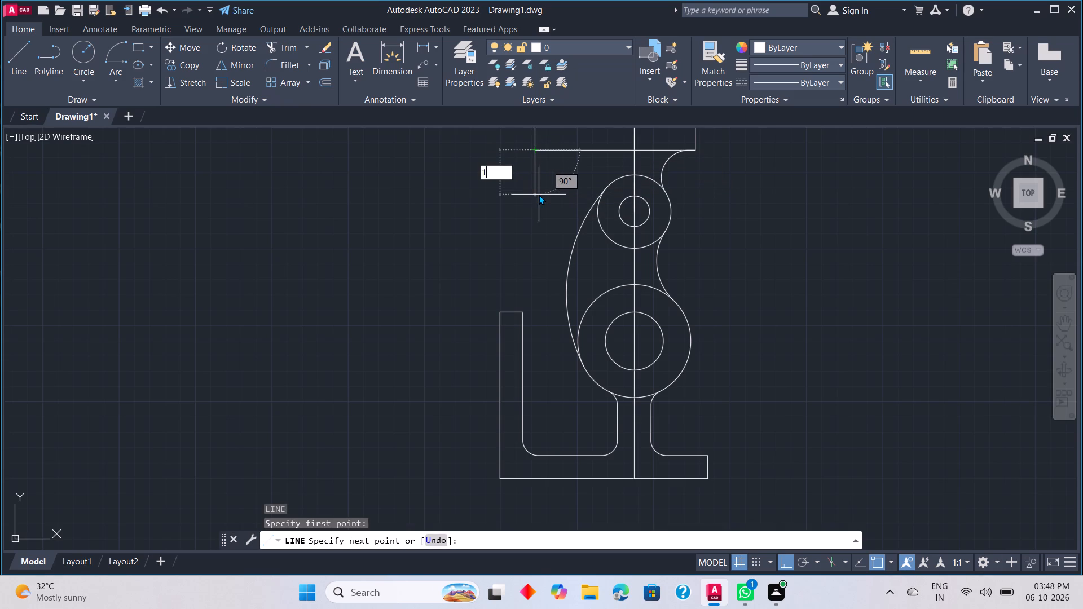
key(Return)
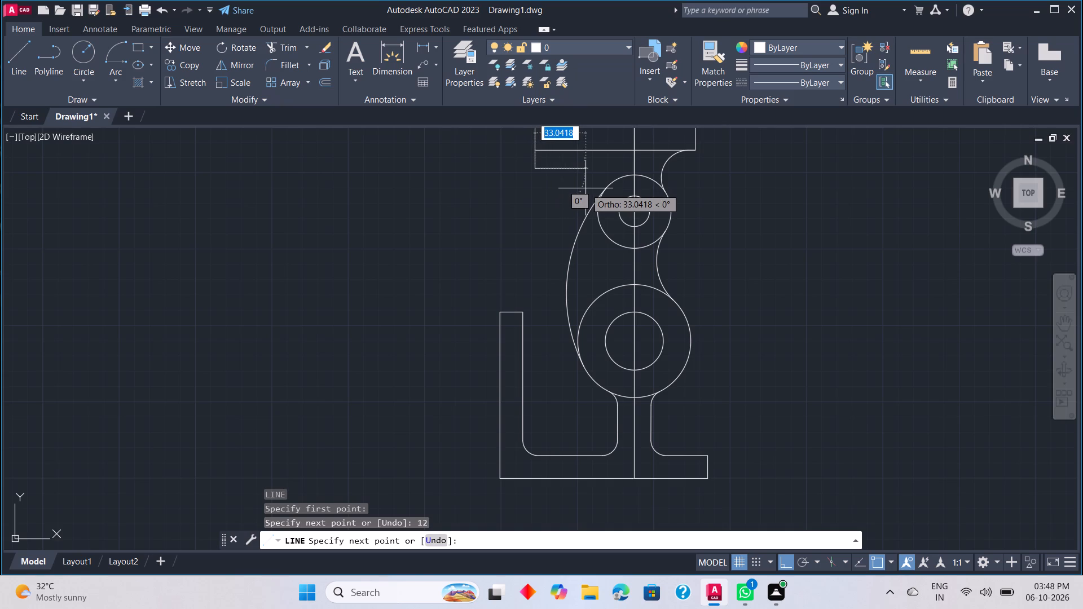
text(12)
key(Return)
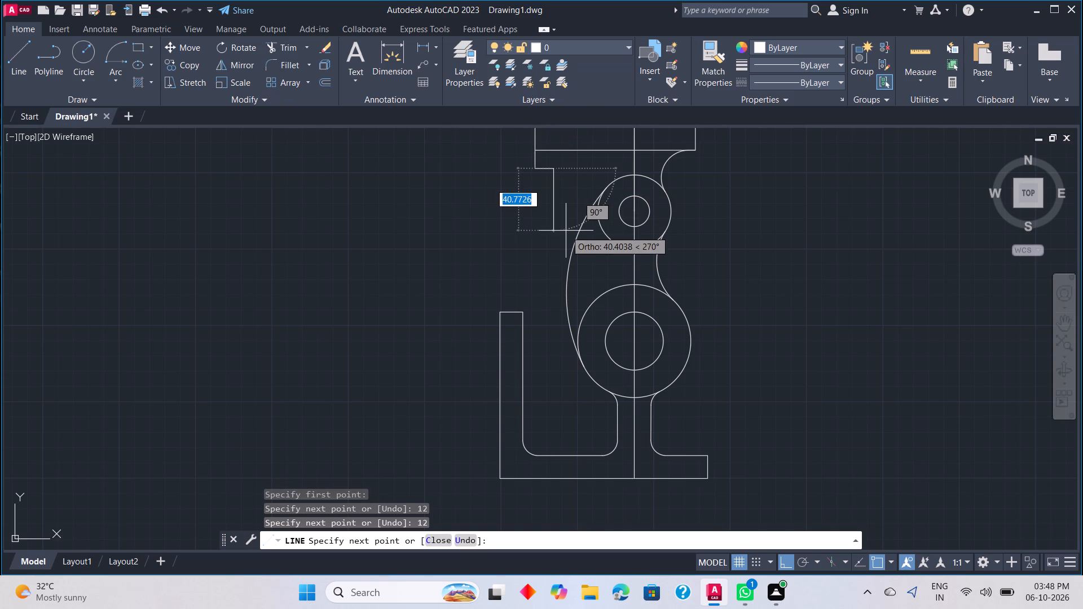
key(space)
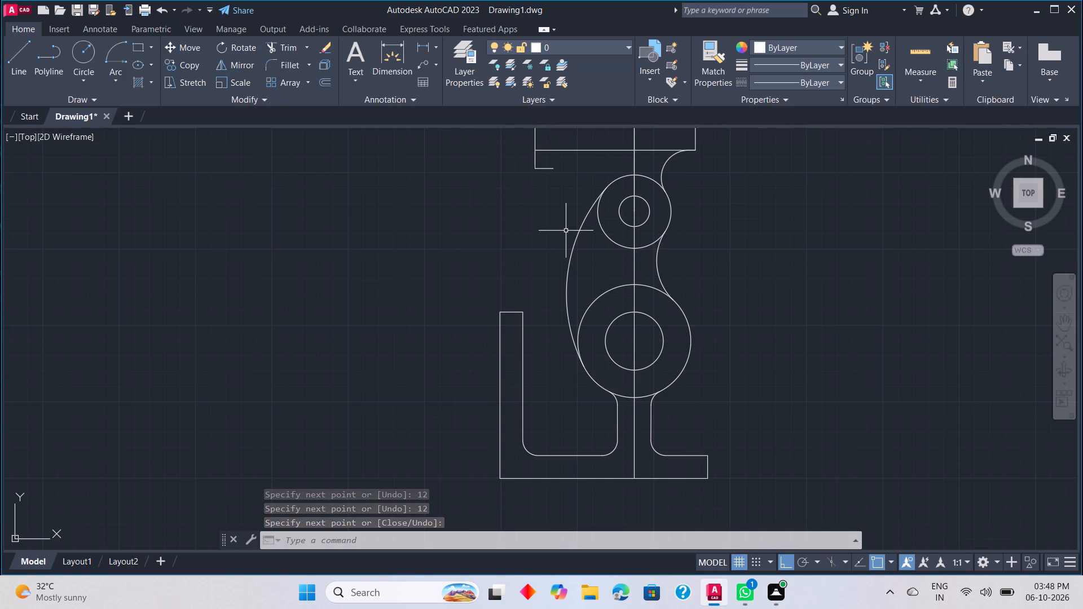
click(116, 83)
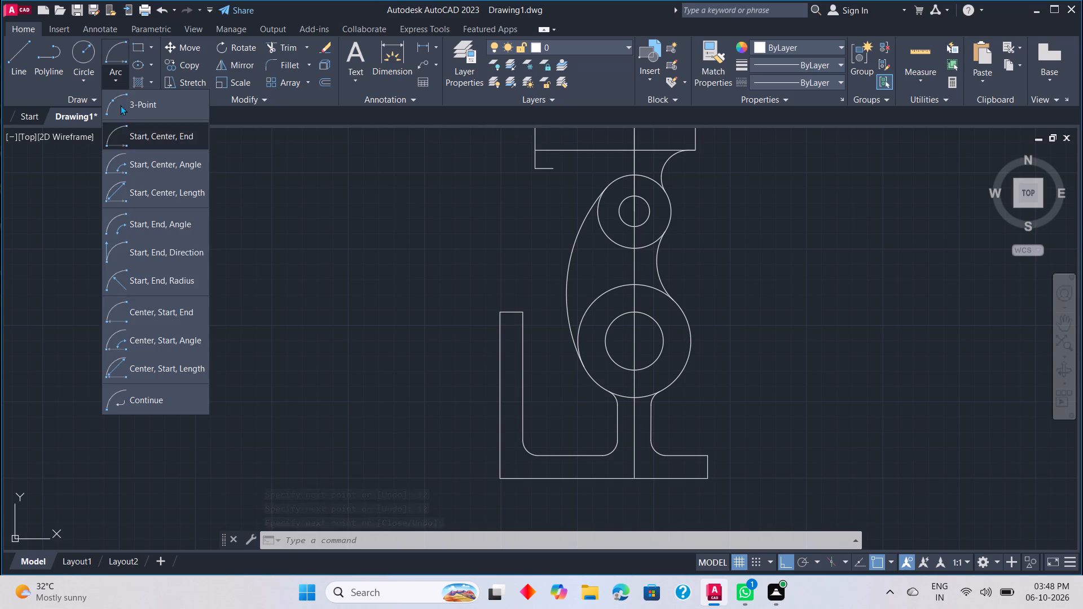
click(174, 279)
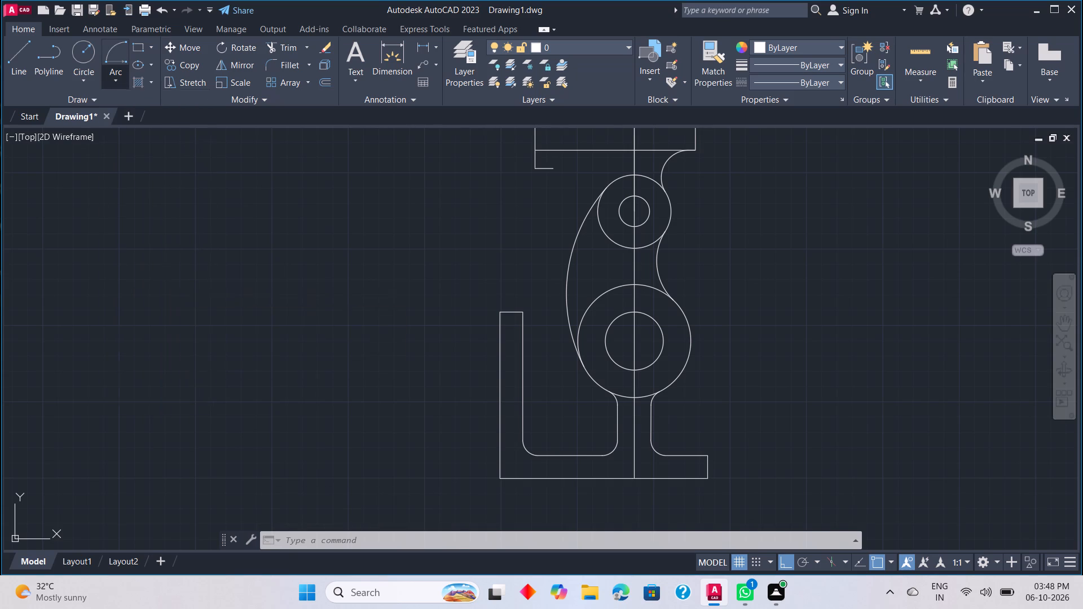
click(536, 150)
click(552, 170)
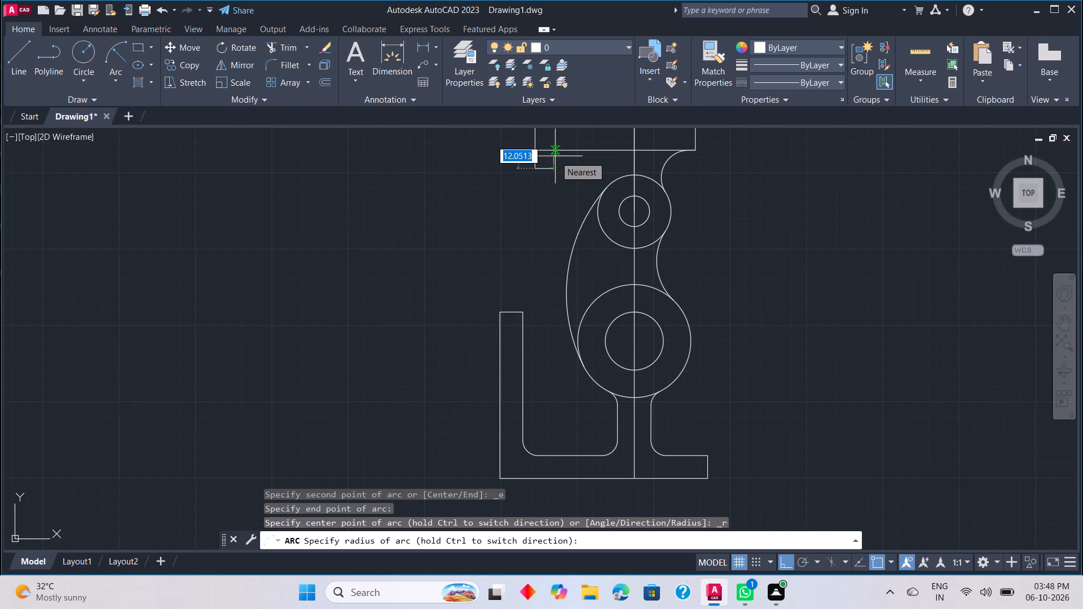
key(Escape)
Draw a start-end-radius arc of radius 12 from the construction lines' free end to the top plate's lower-left corner.
click(111, 55)
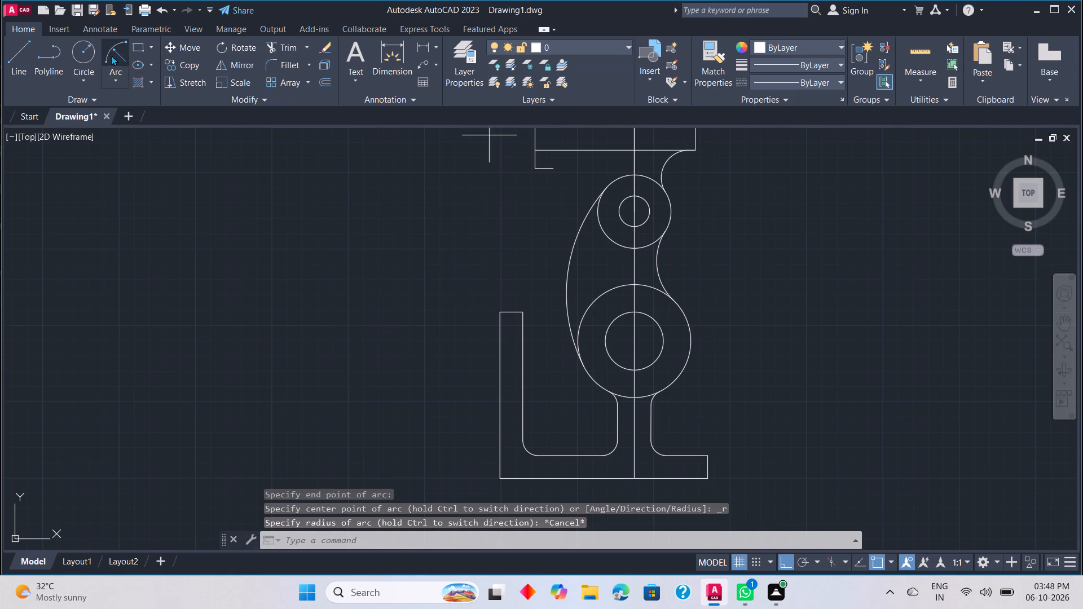
click(552, 167)
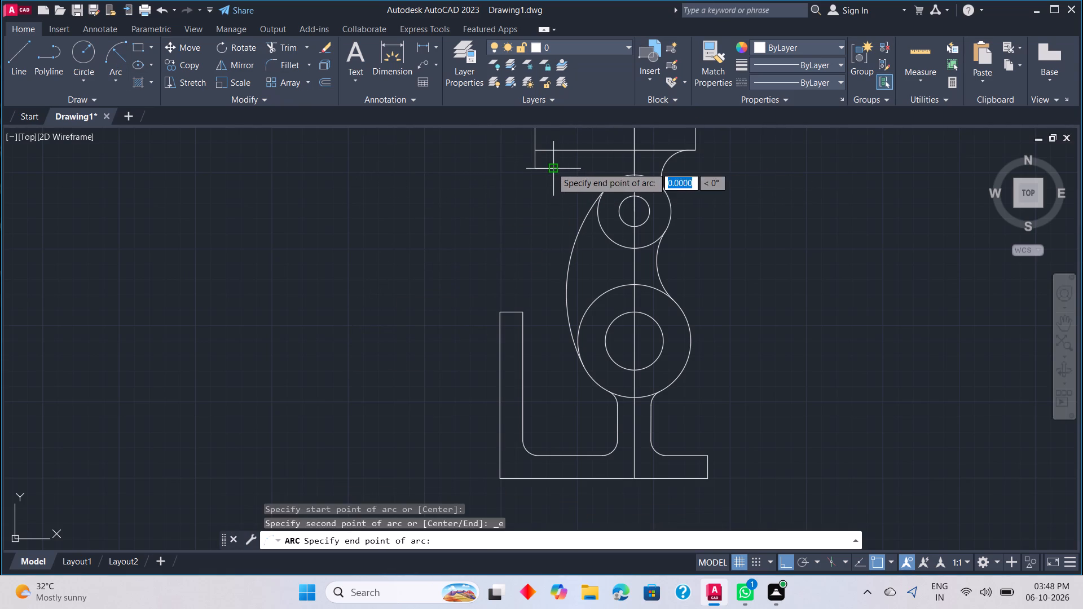
click(537, 152)
text(12)
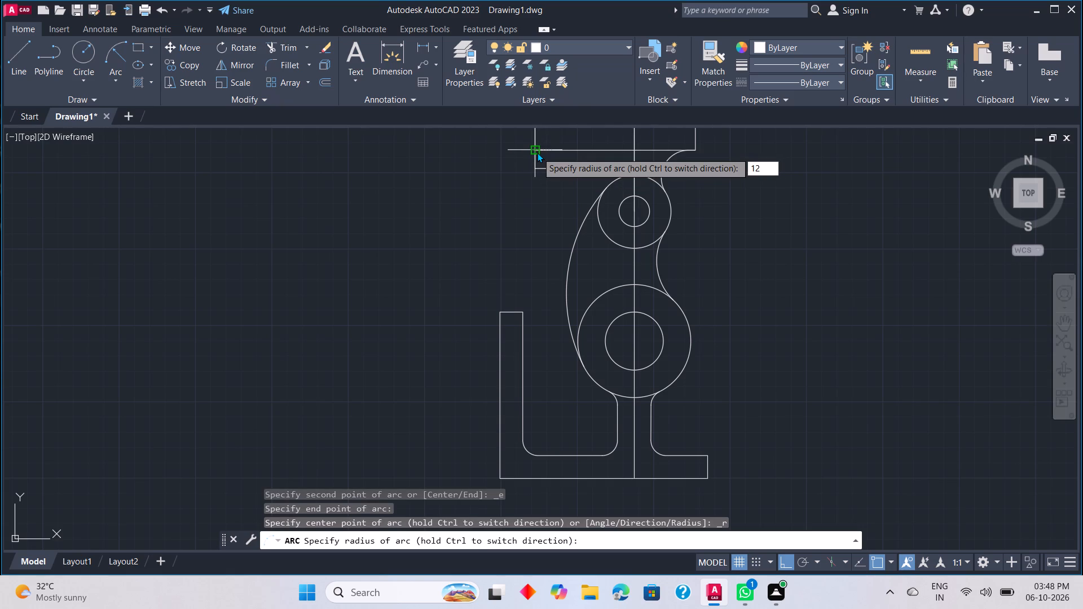
key(Return)
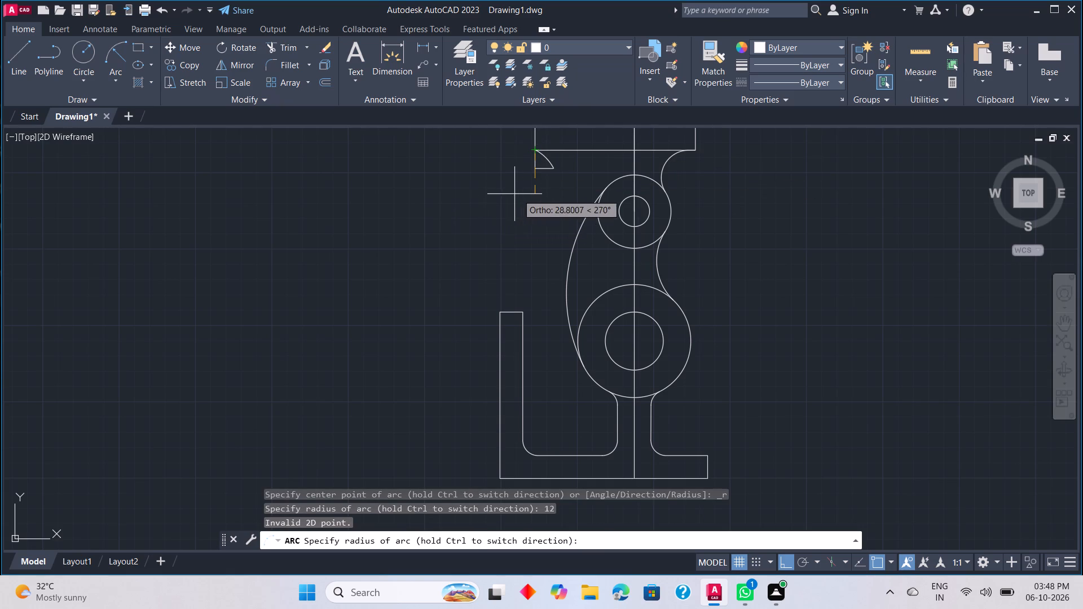
text(12)
key(Return)
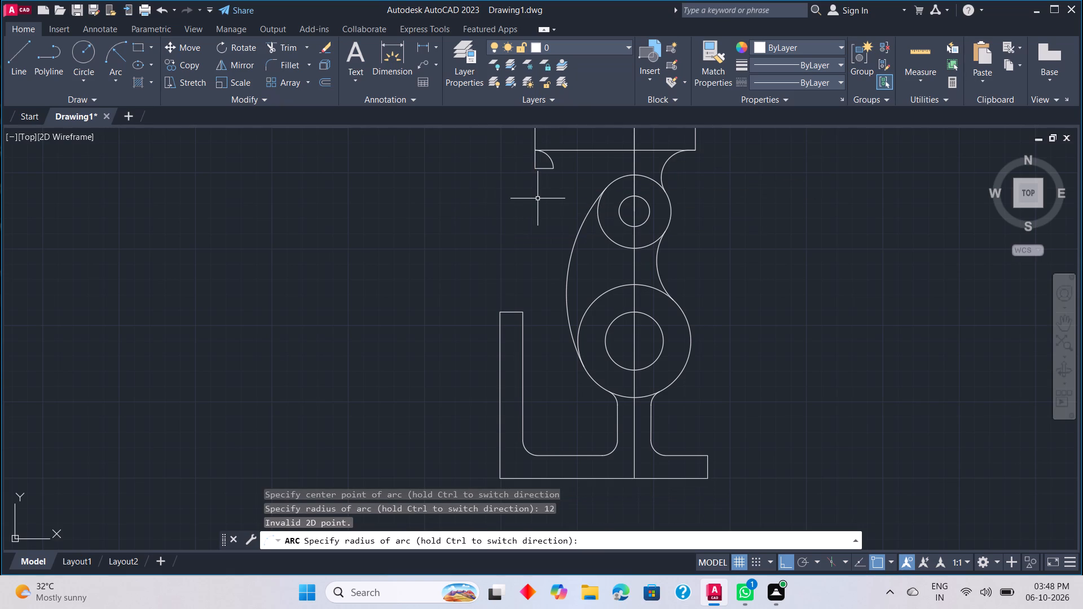
Erase the horizontal and vertical 12-long construction lines below the top plate's lower-left corner.
drag(543, 174, 519, 160)
drag(540, 176, 526, 175)
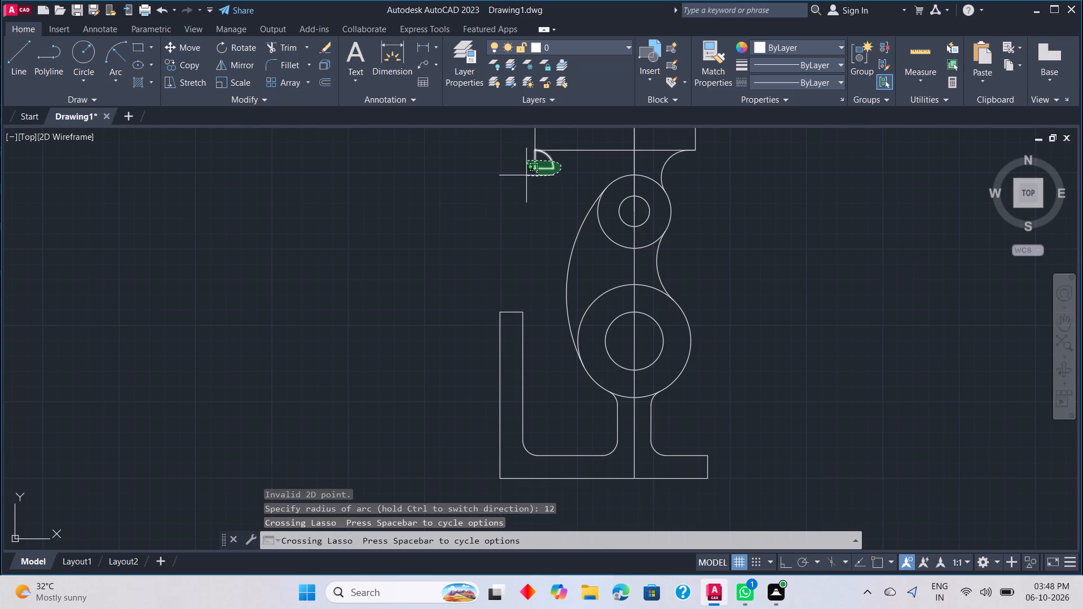
key(Escape)
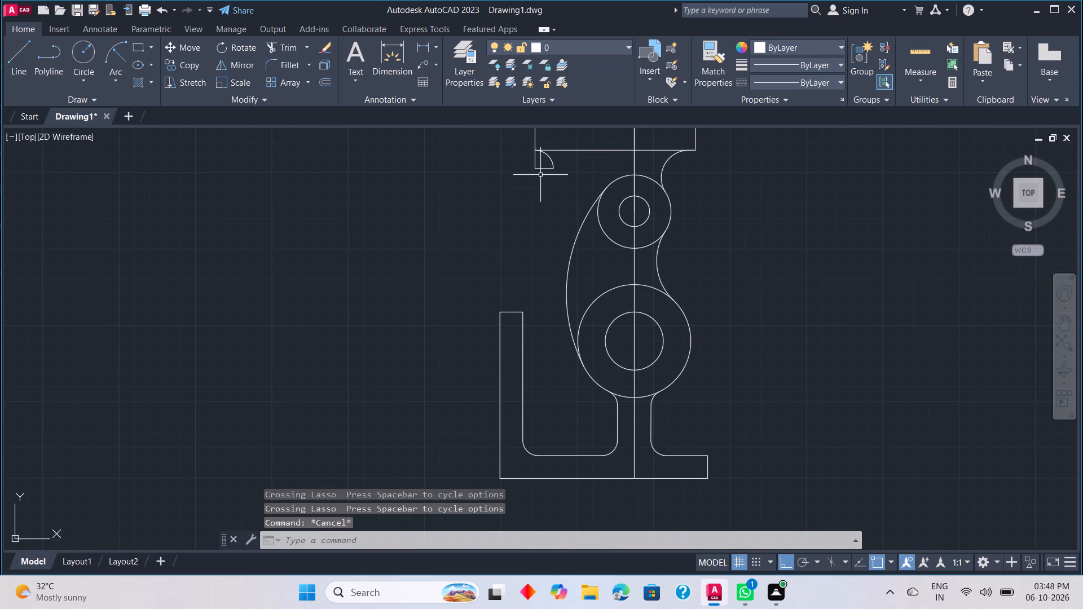
drag(540, 175, 521, 162)
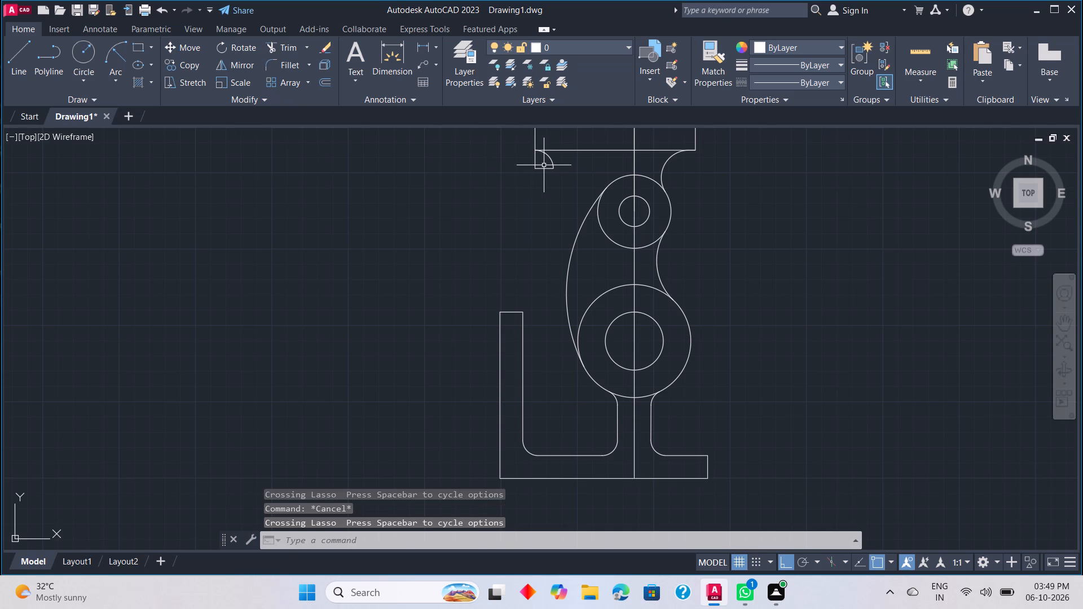
drag(544, 165, 518, 195)
key(Delete)
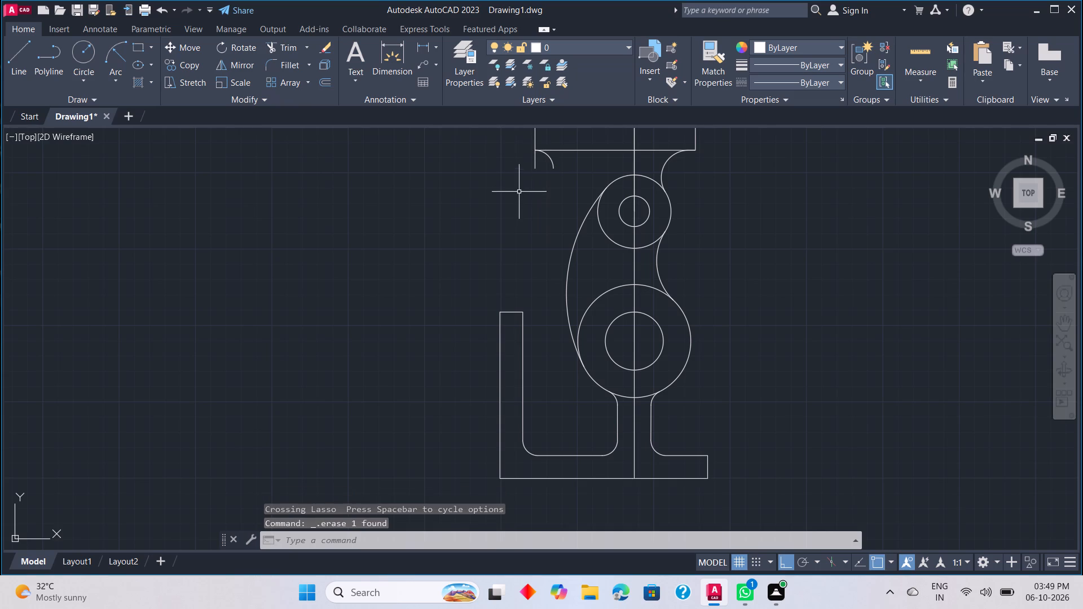
click(535, 164)
key(Delete)
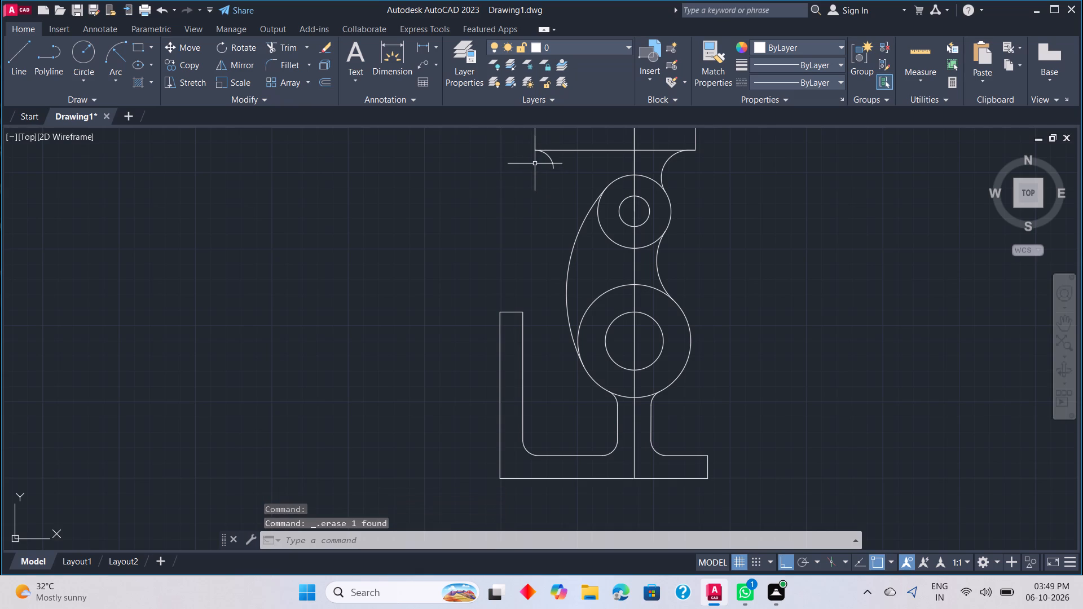
Draw a tangent-tangent-radius circle of radius 135 touching the small radius-12 arc and the base upright's inner edge.
text(c)
key(space)
text(t)
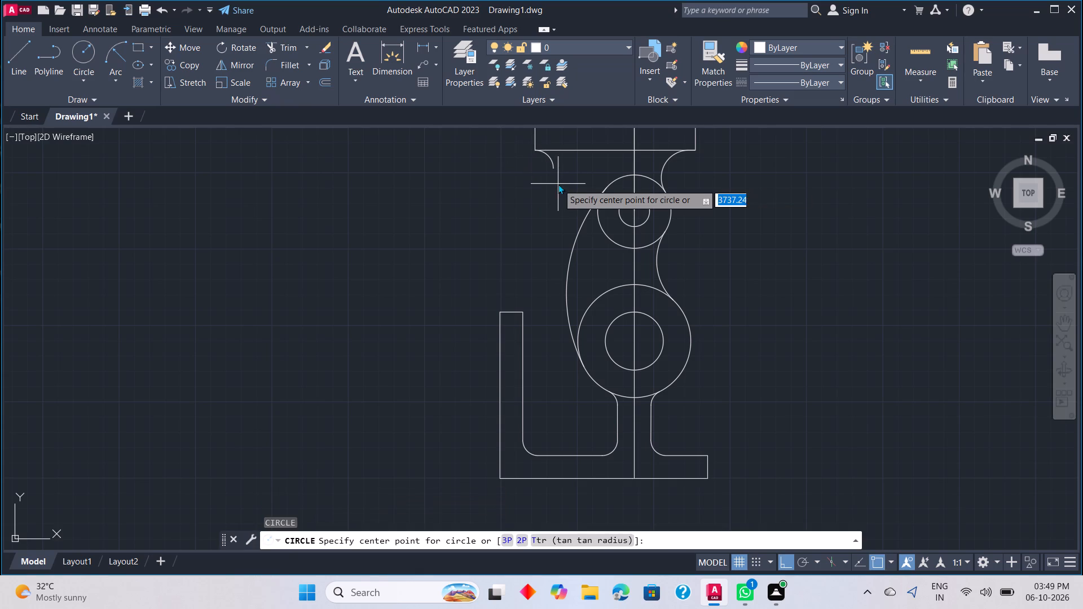
key(space)
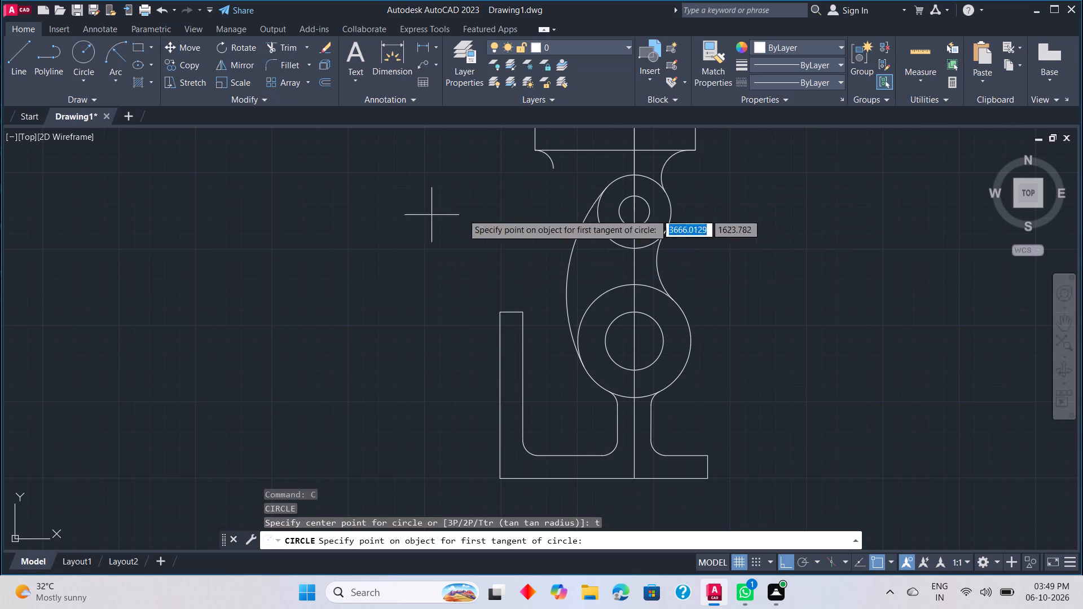
click(554, 166)
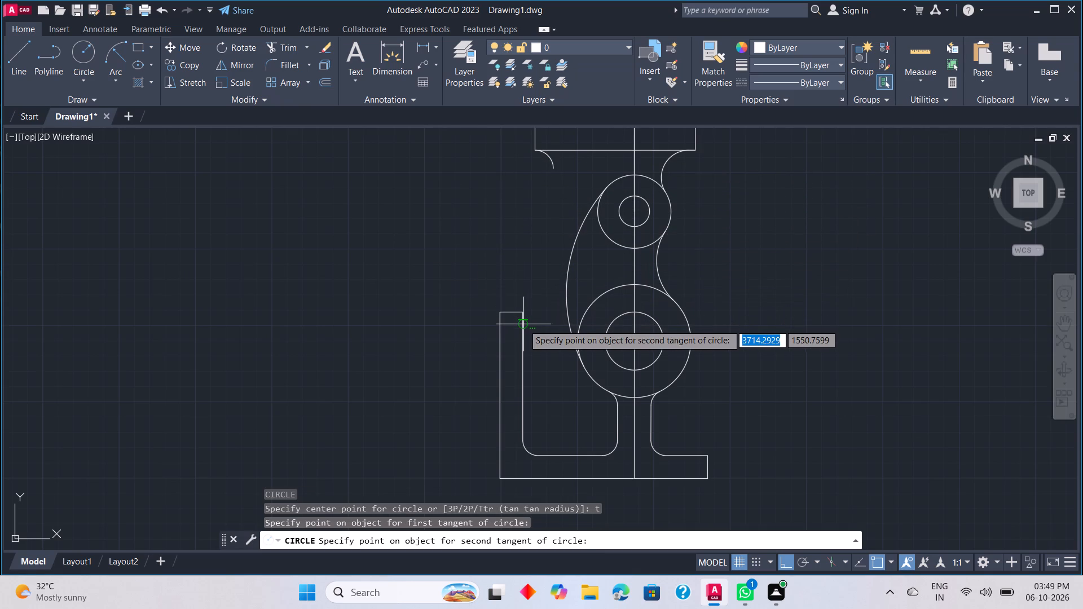
click(523, 324)
text(135)
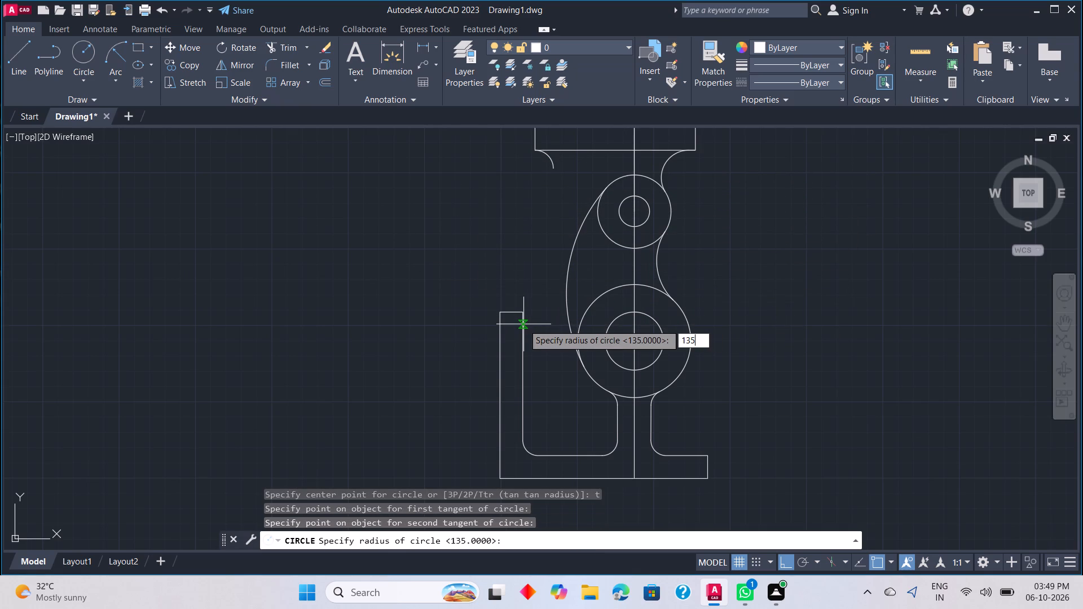
key(Return)
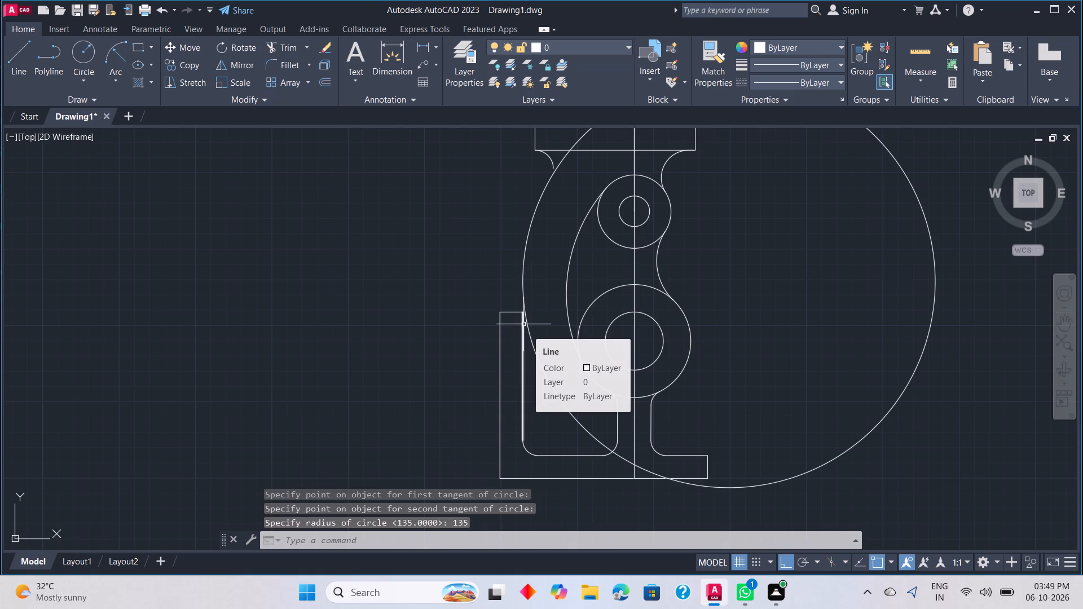
key(Escape)
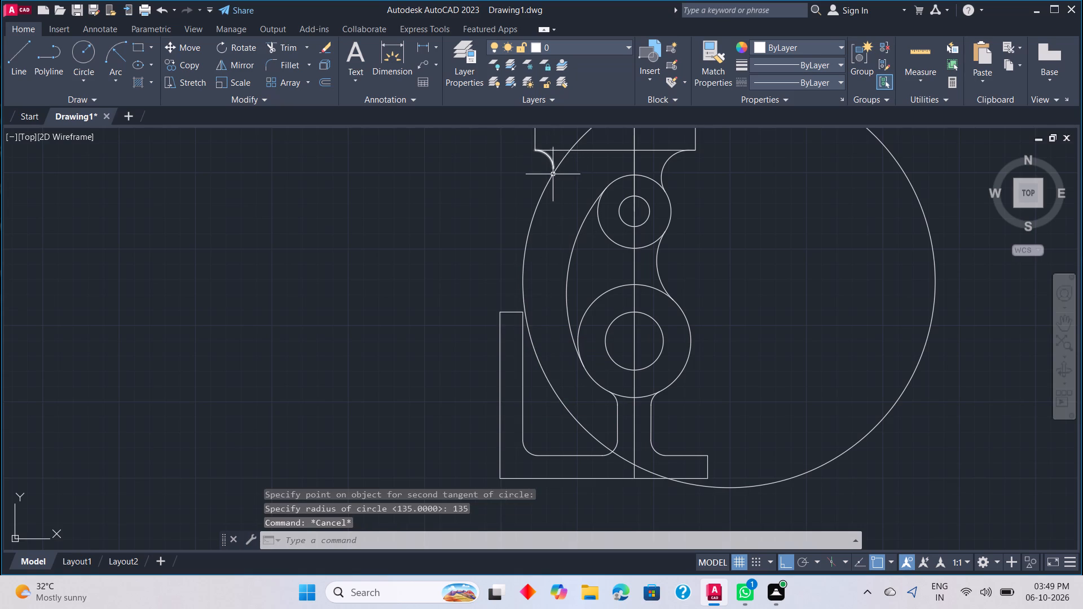
Trim the radius-135 circle to its left arc between the radius-12 arc and the base upright's top edge, extending that edge to the arc.
text(tr)
key(space)
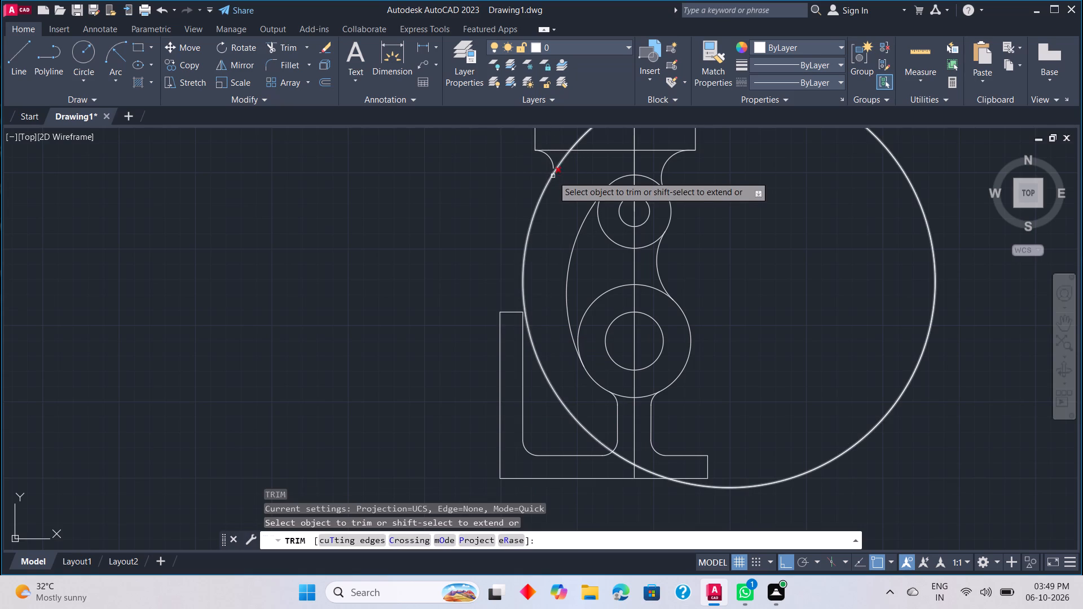
shift+click(551, 161)
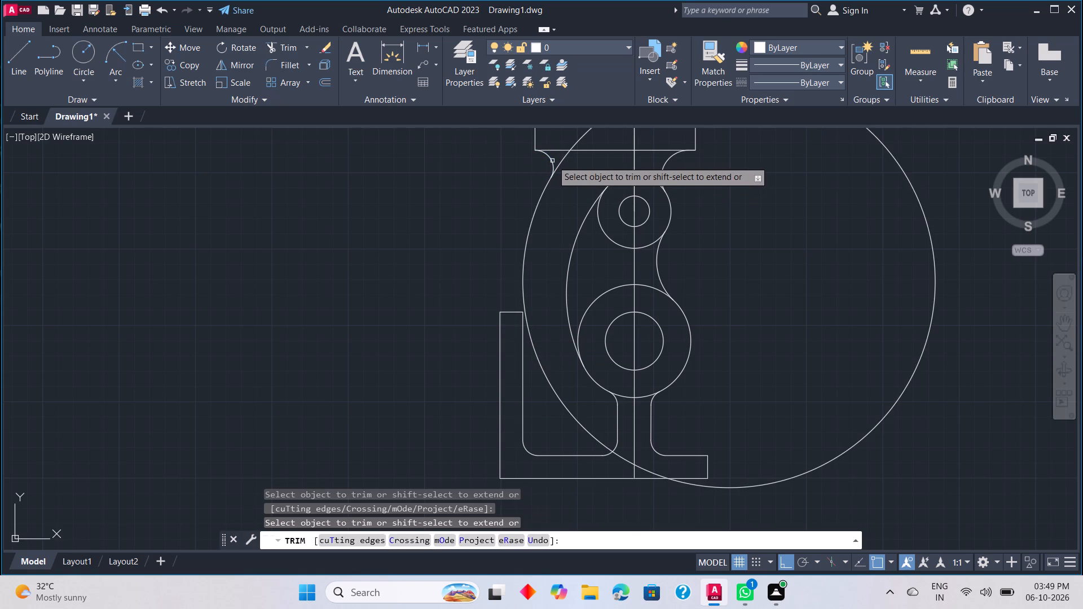
click(560, 165)
click(584, 134)
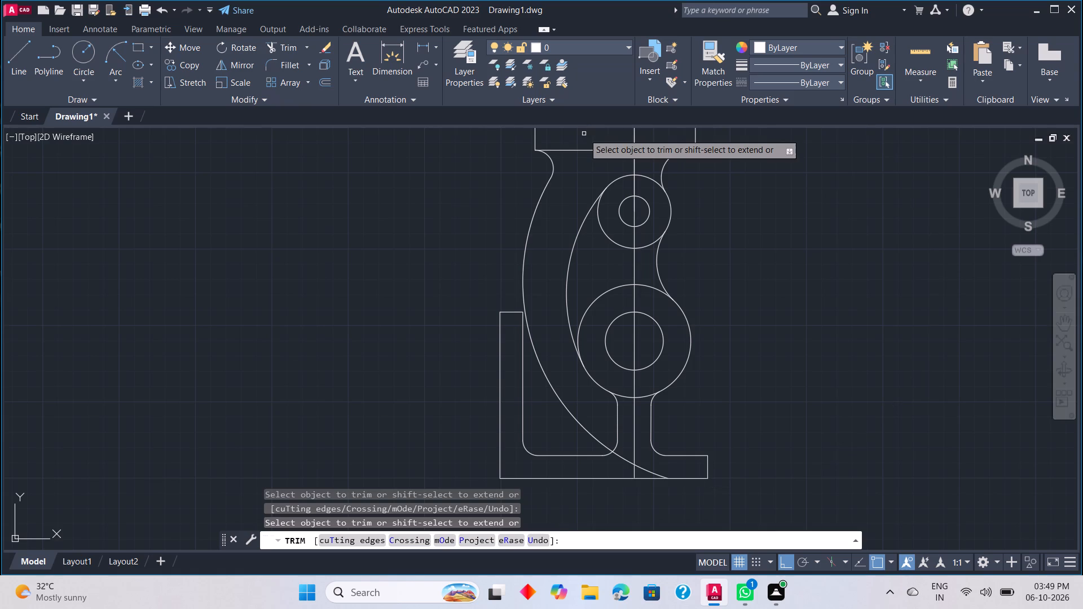
click(622, 456)
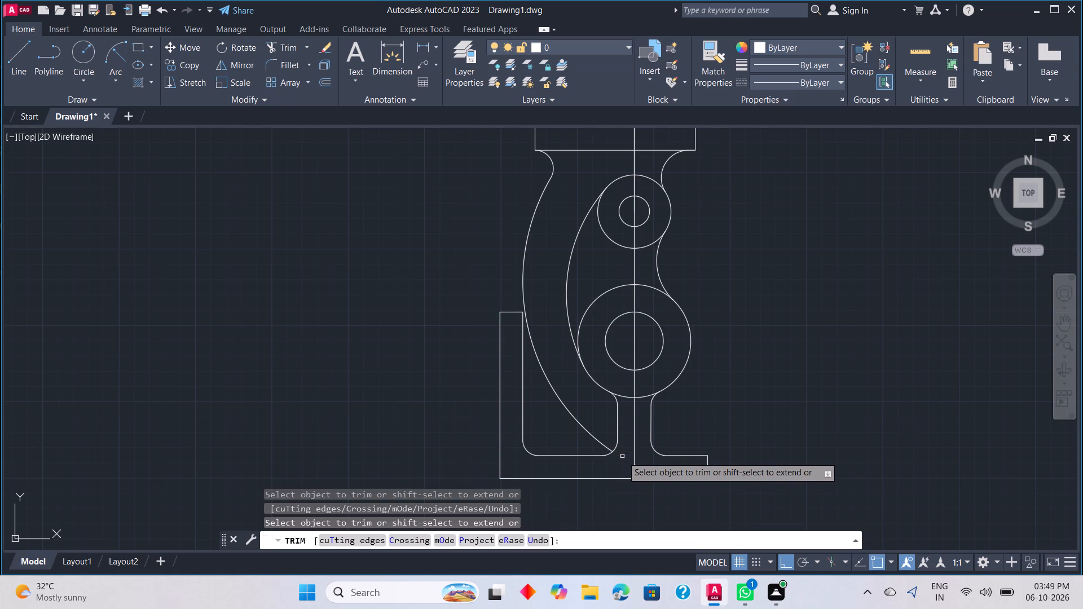
click(646, 469)
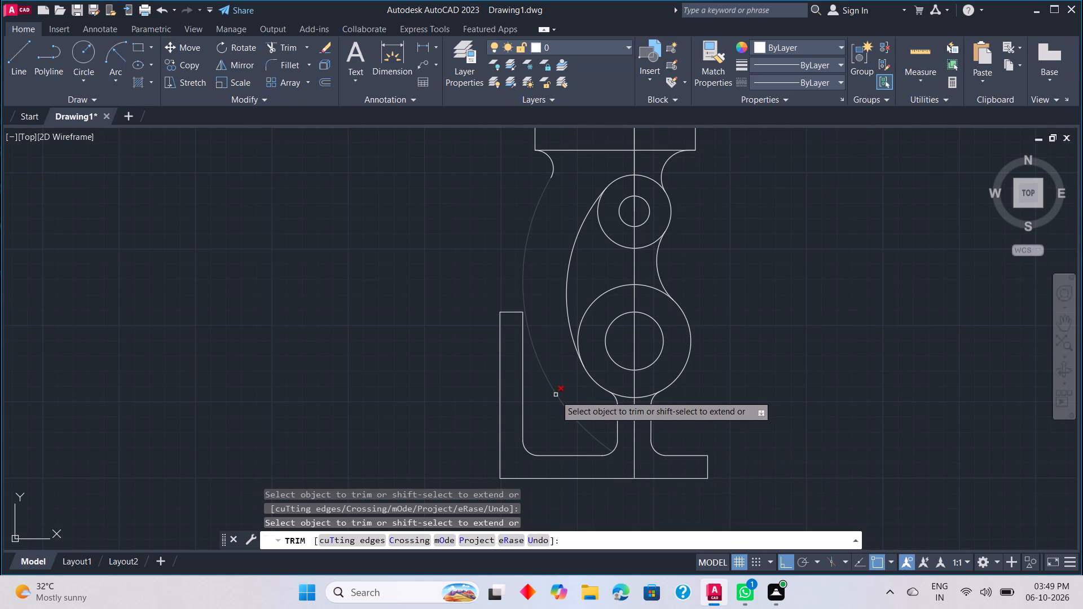
shift+click(518, 312)
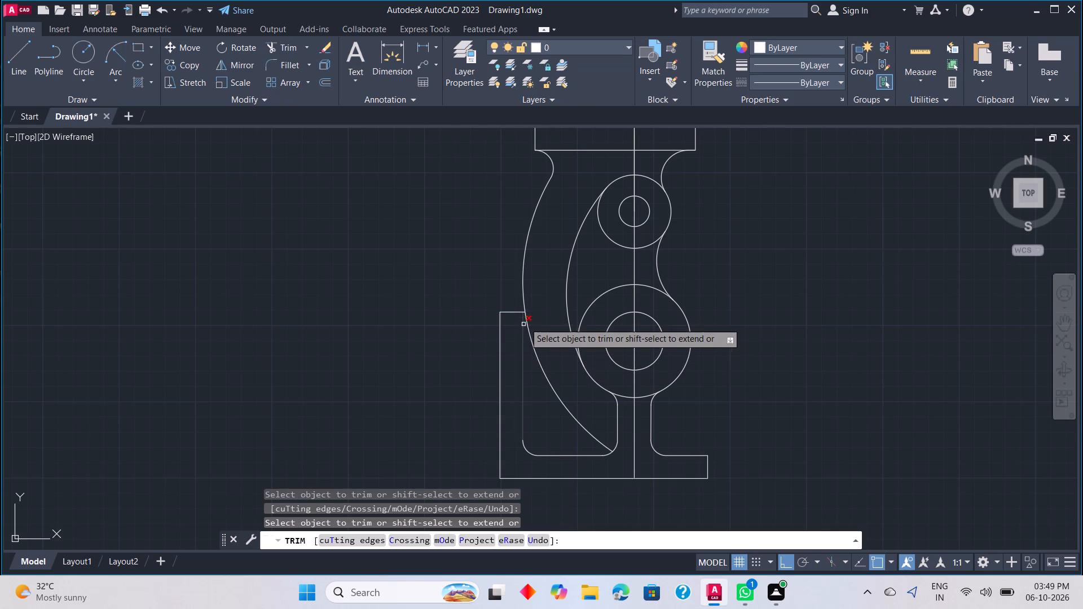
click(529, 330)
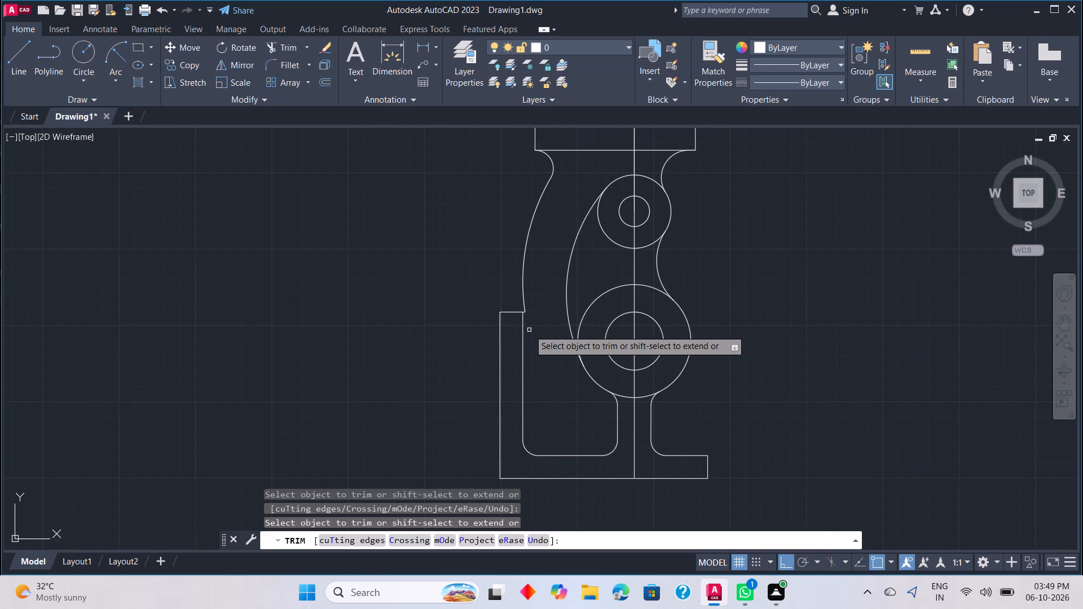
key(Escape)
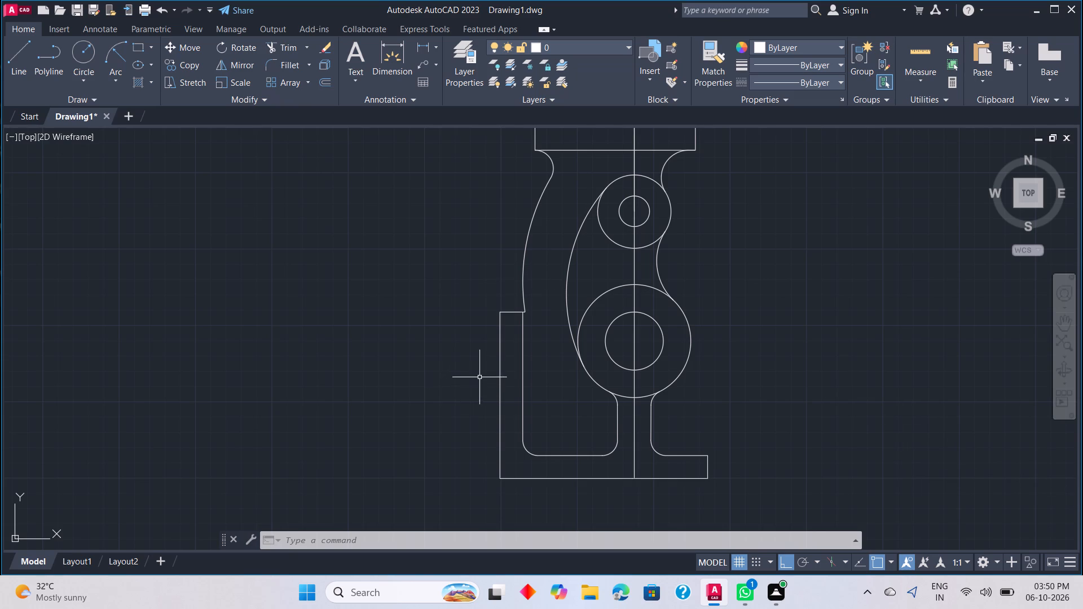
key(Escape)
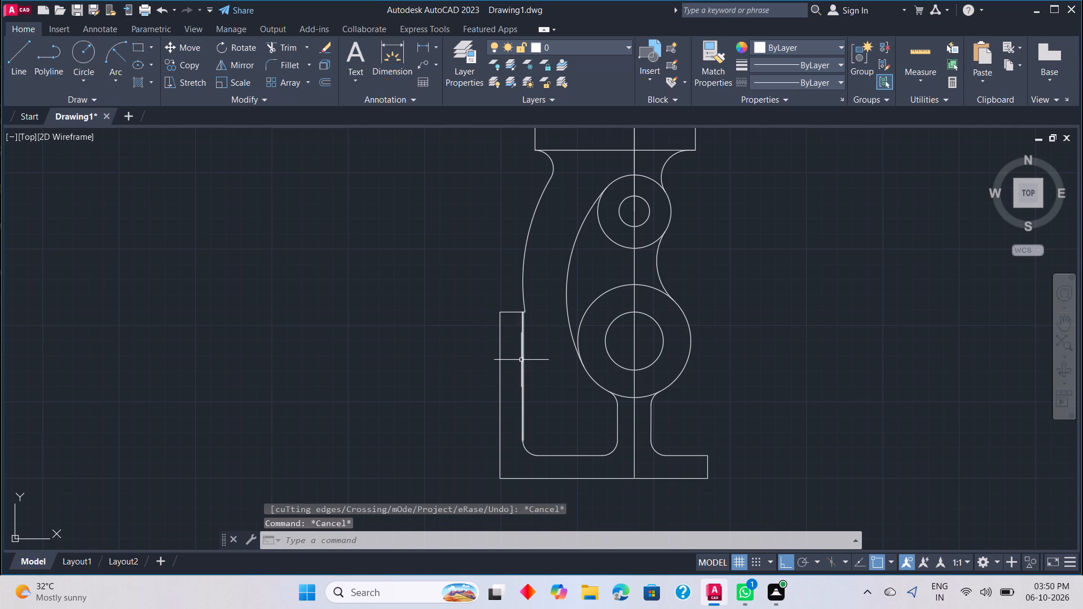
Fillet the radius-135 arc and the base upright's top edge with a radius of 15.
text(f)
key(space)
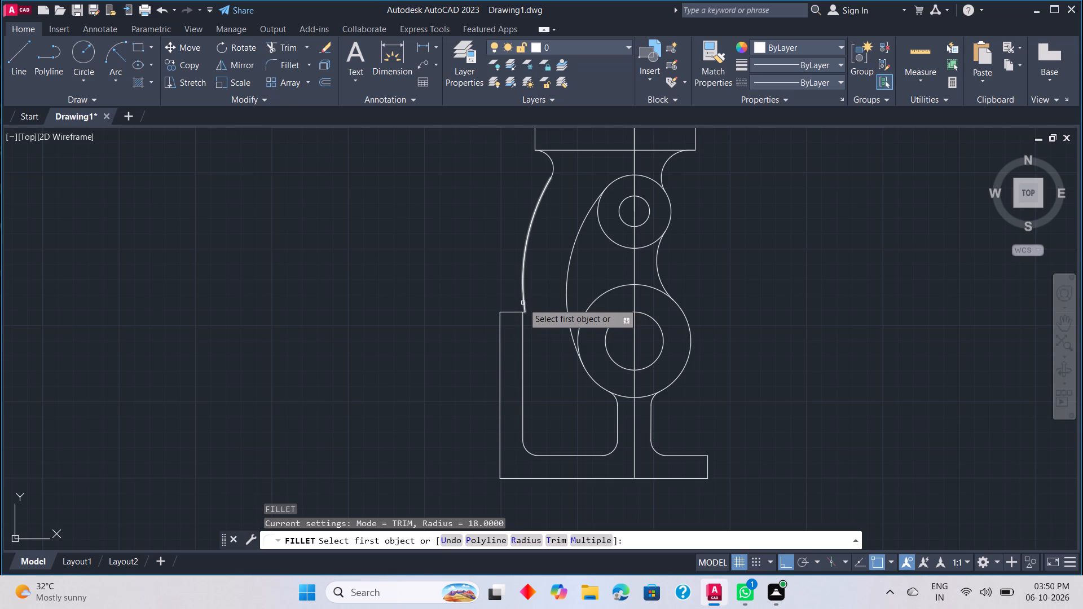
click(518, 533)
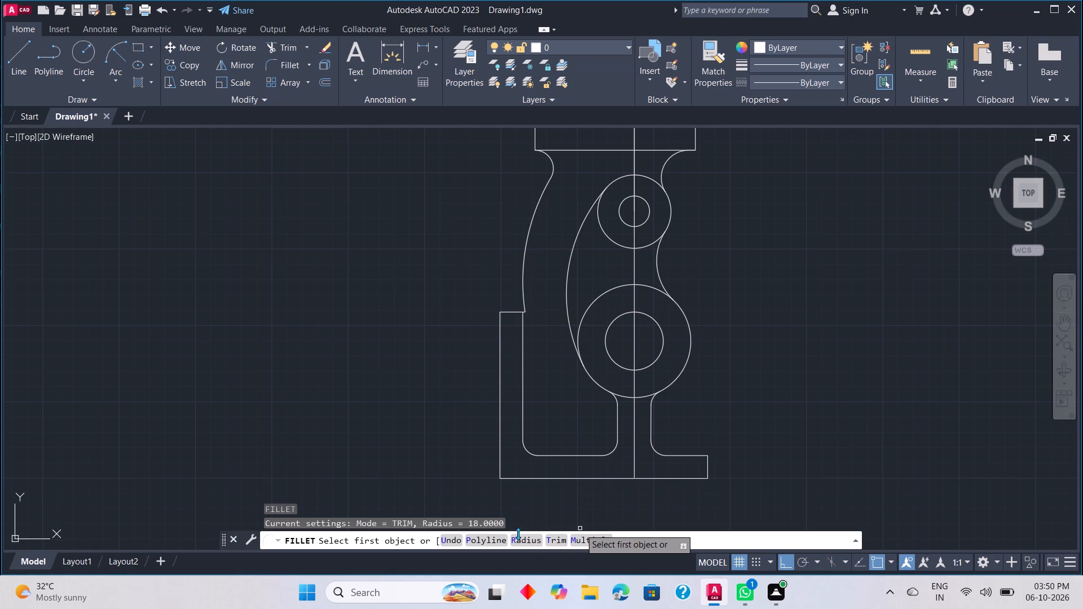
click(525, 542)
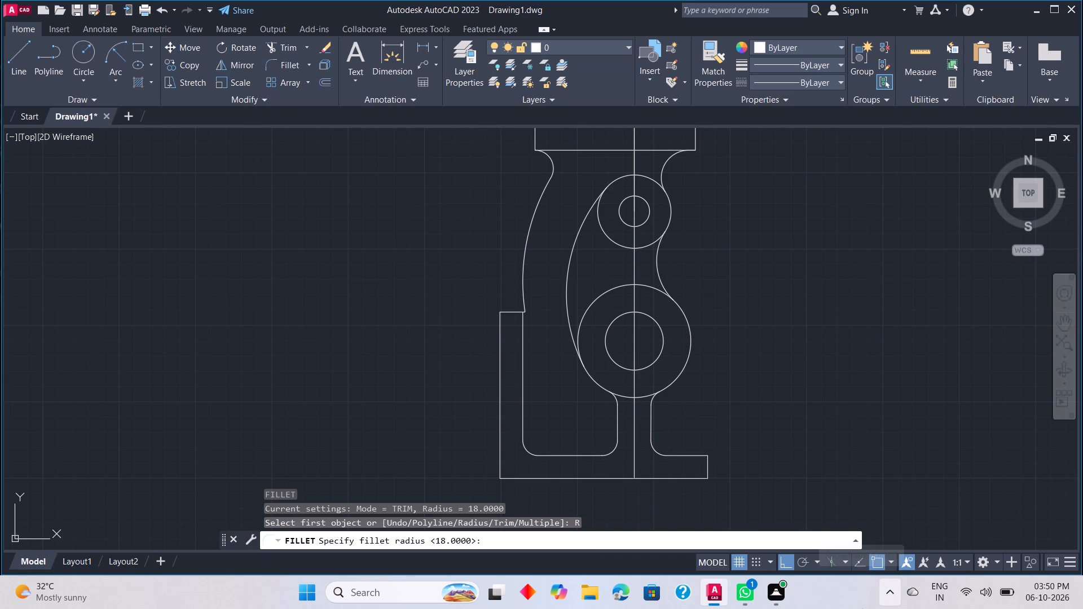
text(15)
key(Return)
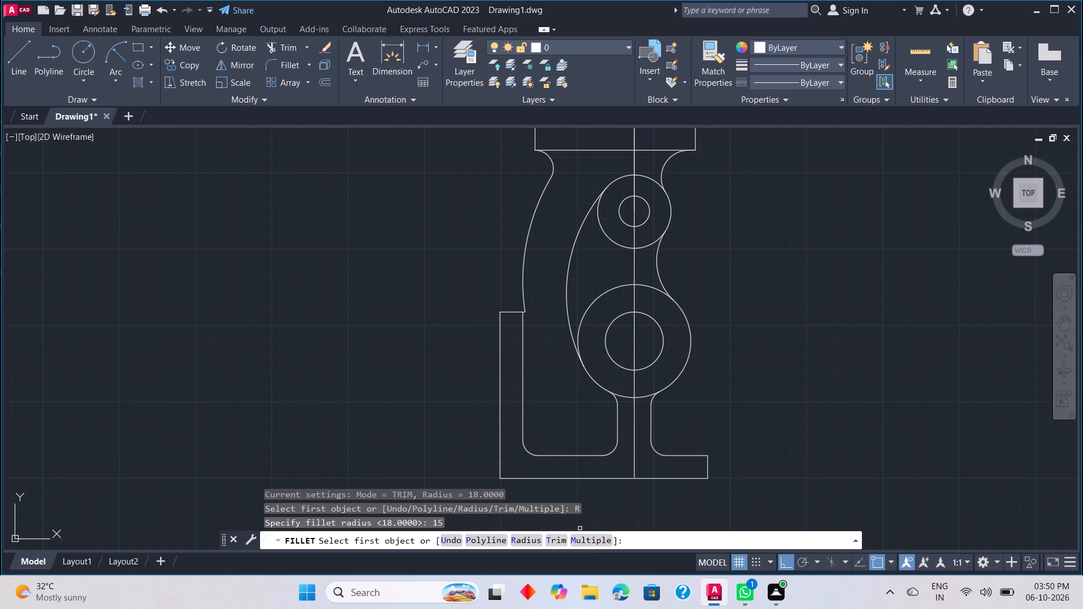
click(525, 296)
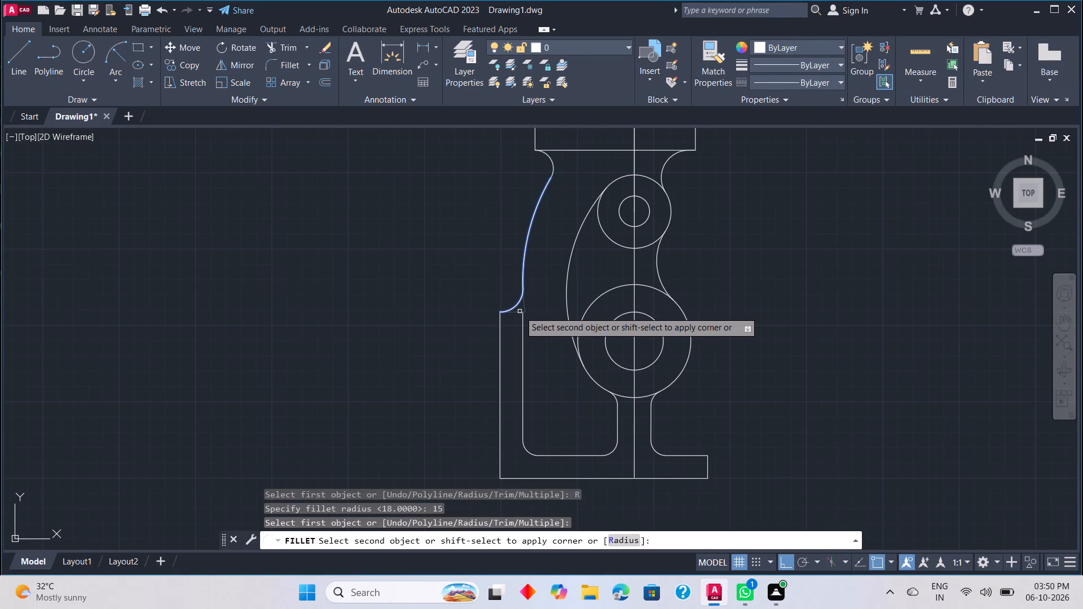
click(517, 310)
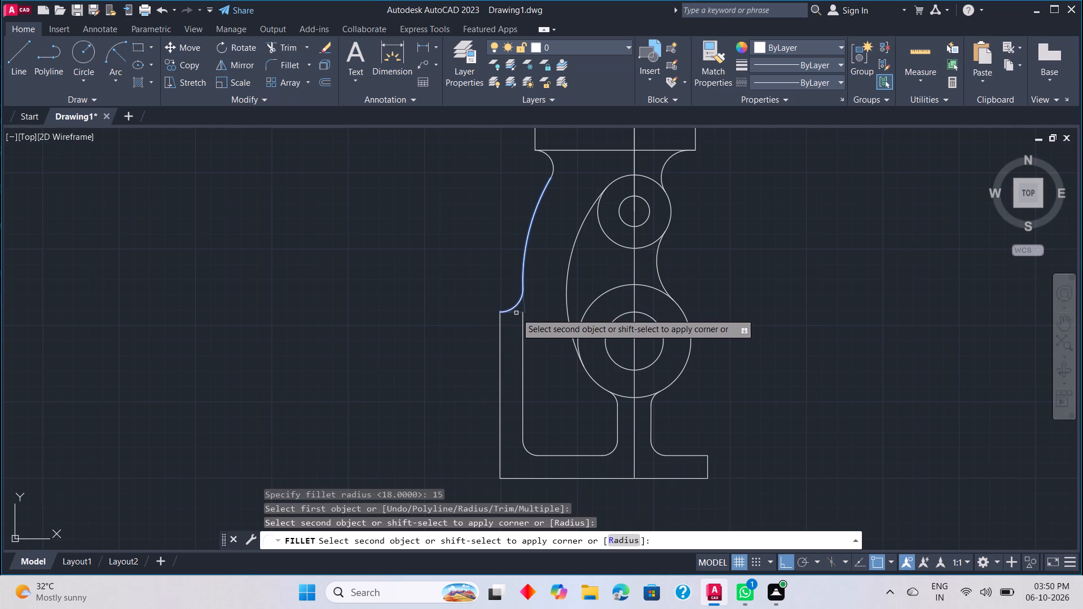
click(516, 313)
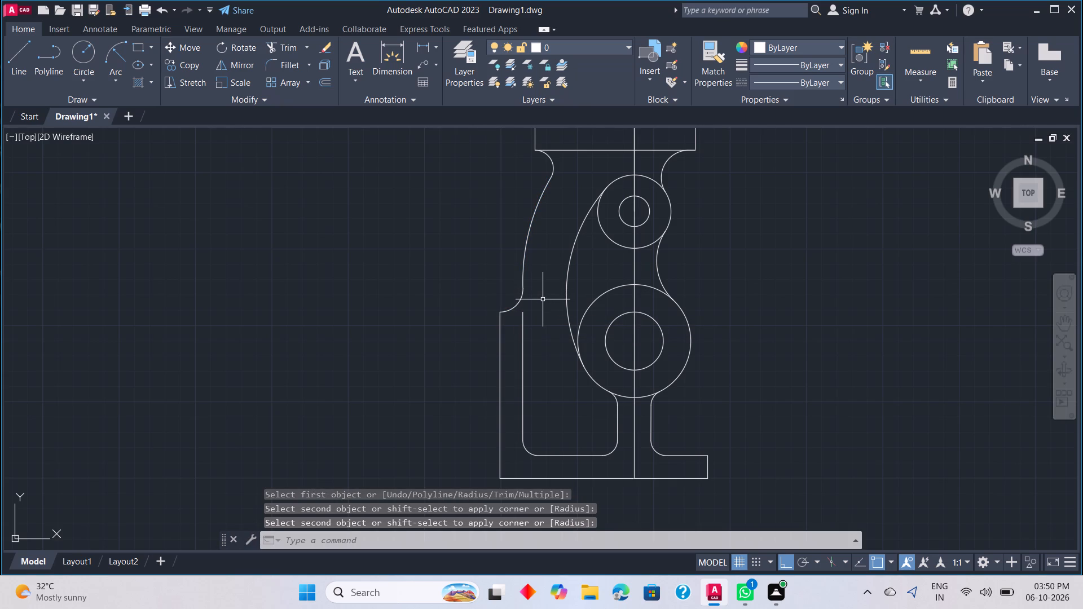
key(Escape)
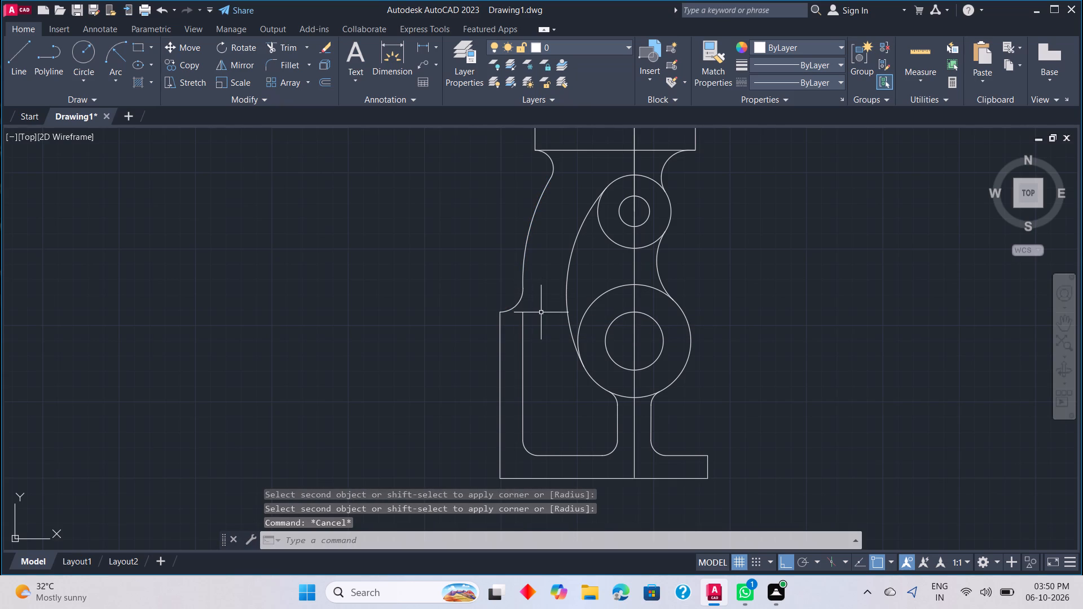
Extend the base upright's inner edge up to the radius-15 fillet.
key(e)
key(Escape)
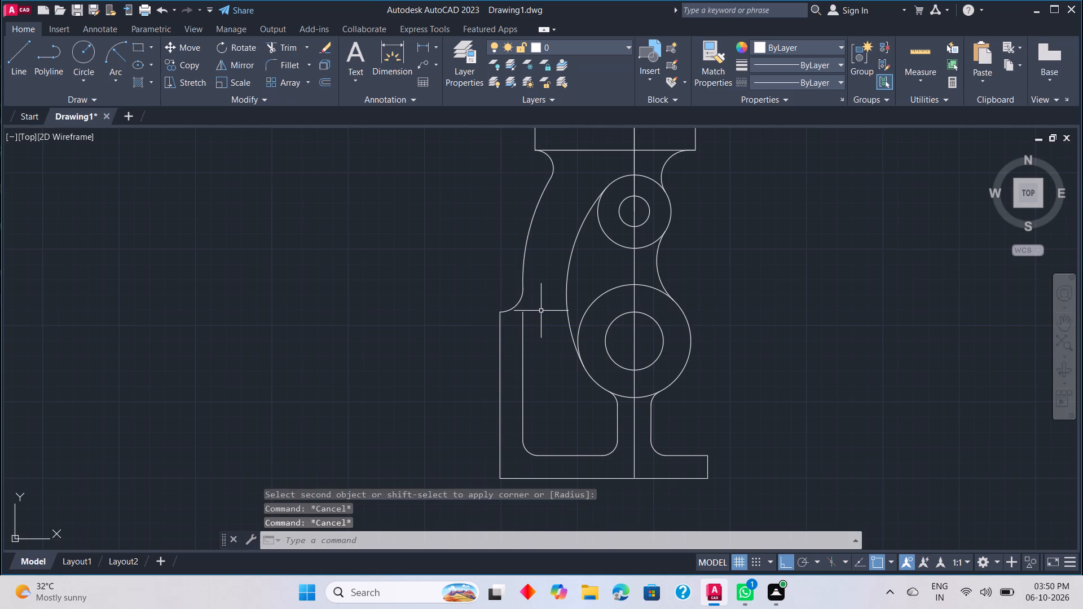
shift+click(523, 324)
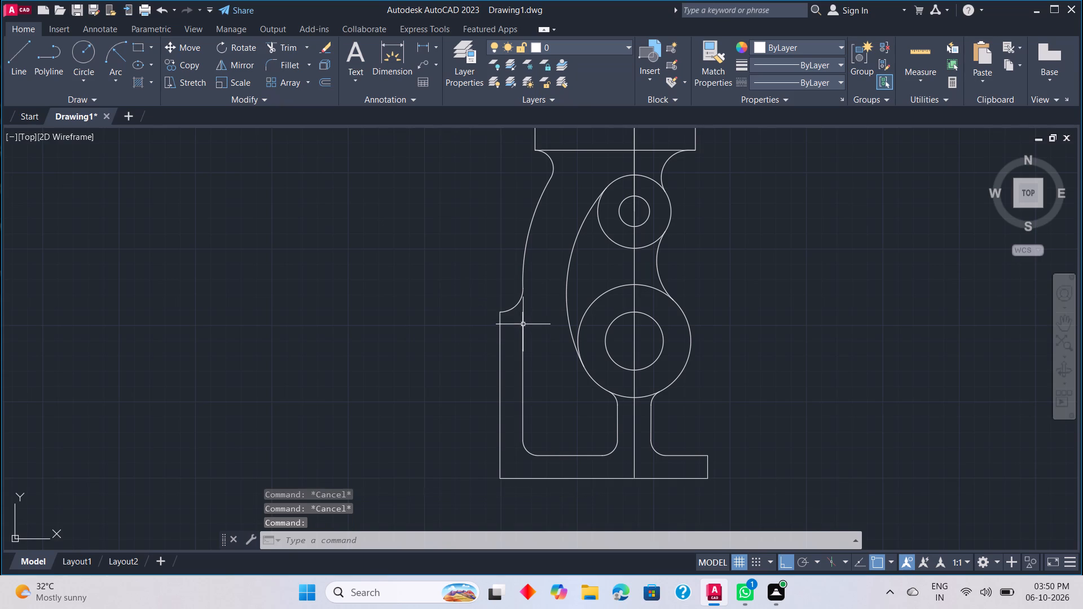
key(e)
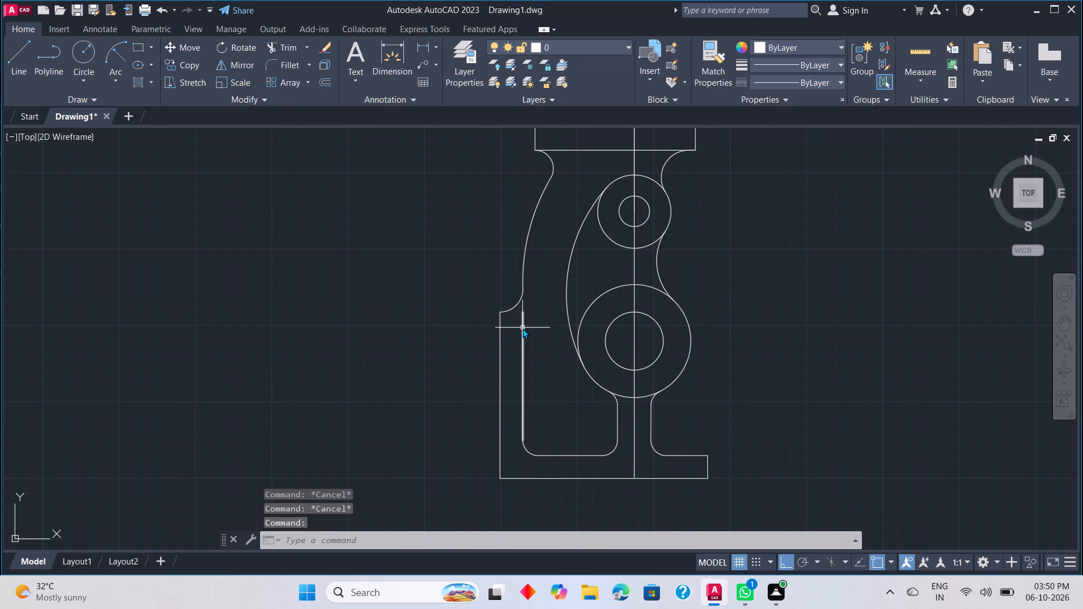
text(x)
key(space)
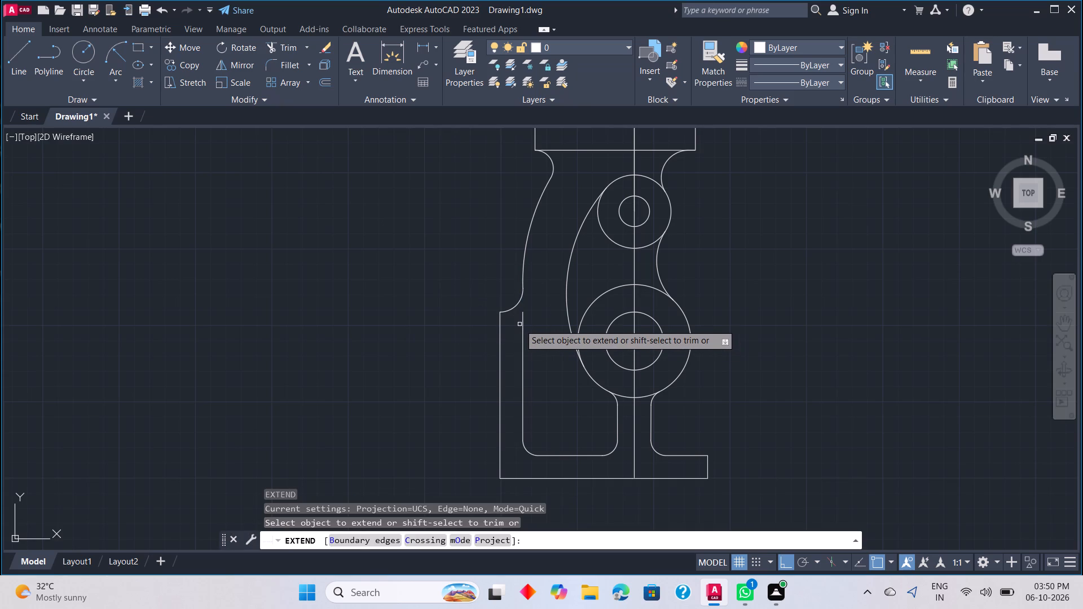
click(525, 320)
key(Escape)
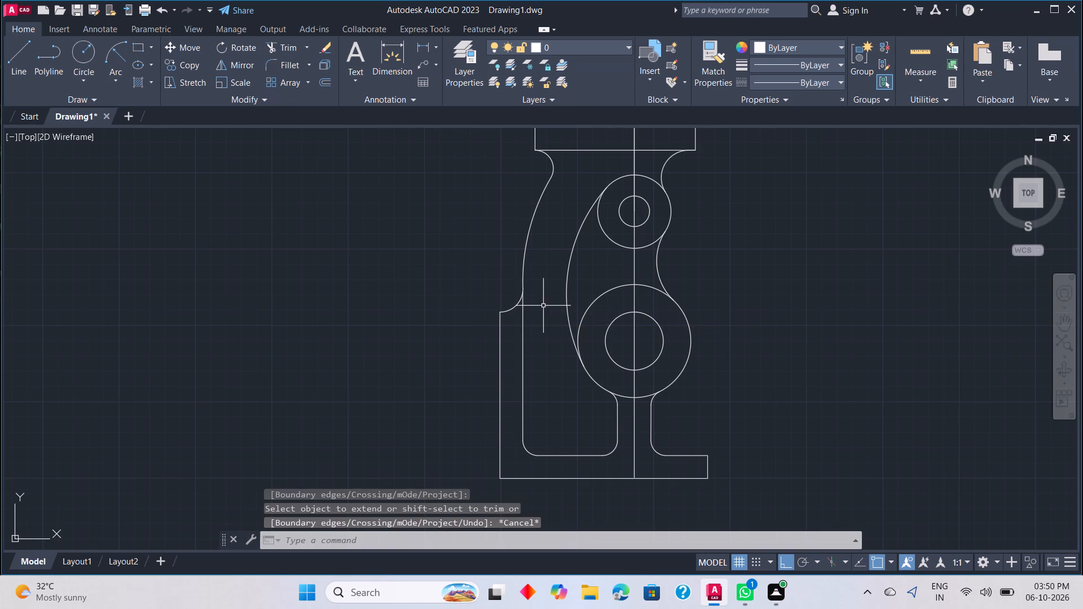
Examine the whole part outline and the area around the two circle pairs.
scroll(543, 304, down, 2)
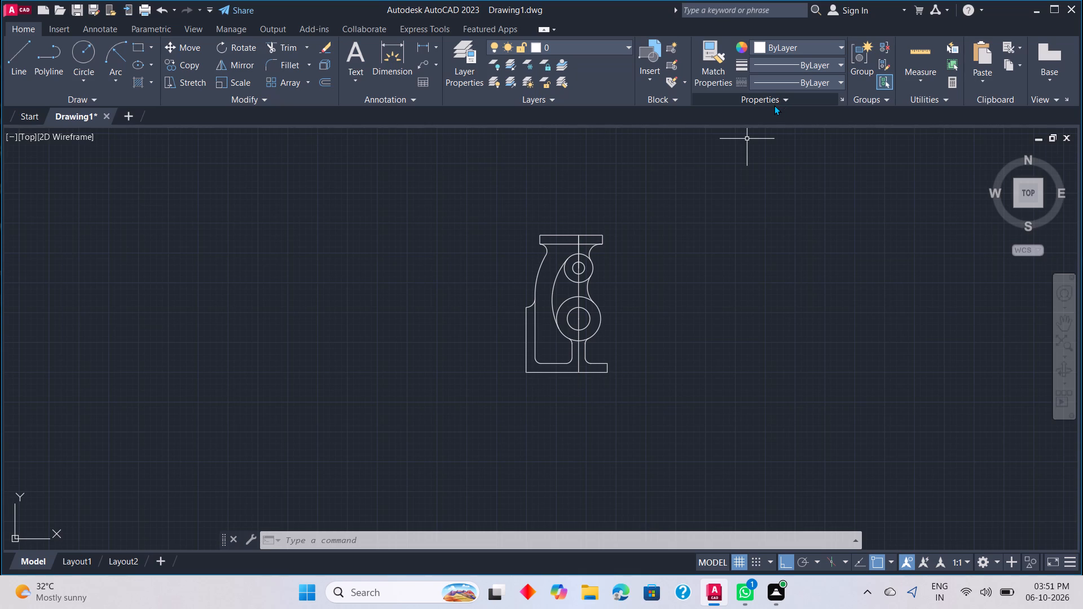
scroll(620, 292, up, 2)
scroll(599, 286, down, 3)
scroll(605, 276, up, 3)
middle_drag(598, 278, 710, 297)
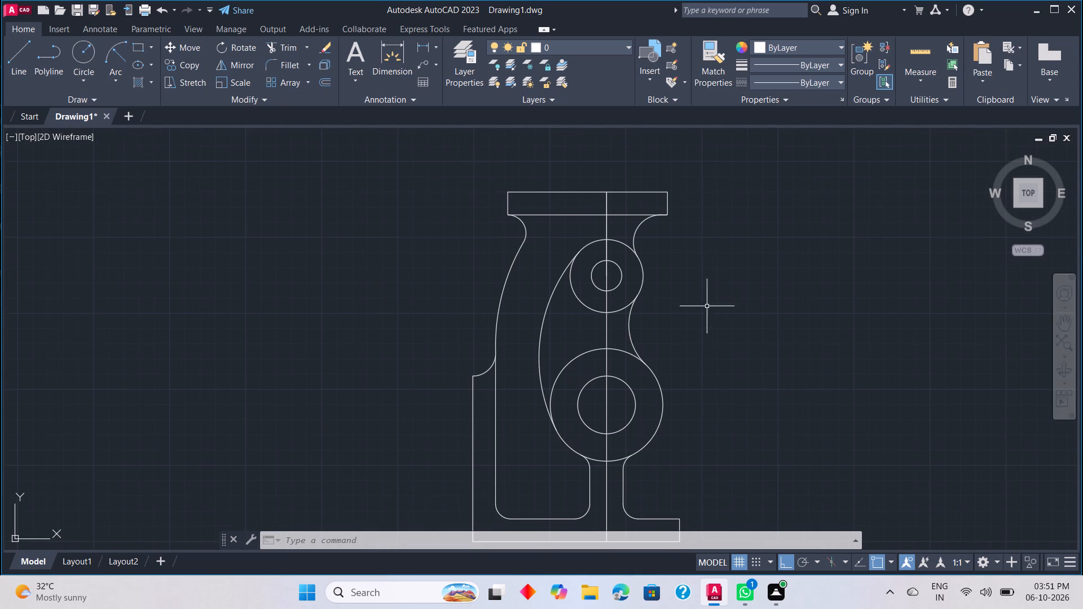
middle_drag(690, 315, 676, 264)
scroll(685, 264, up, 1)
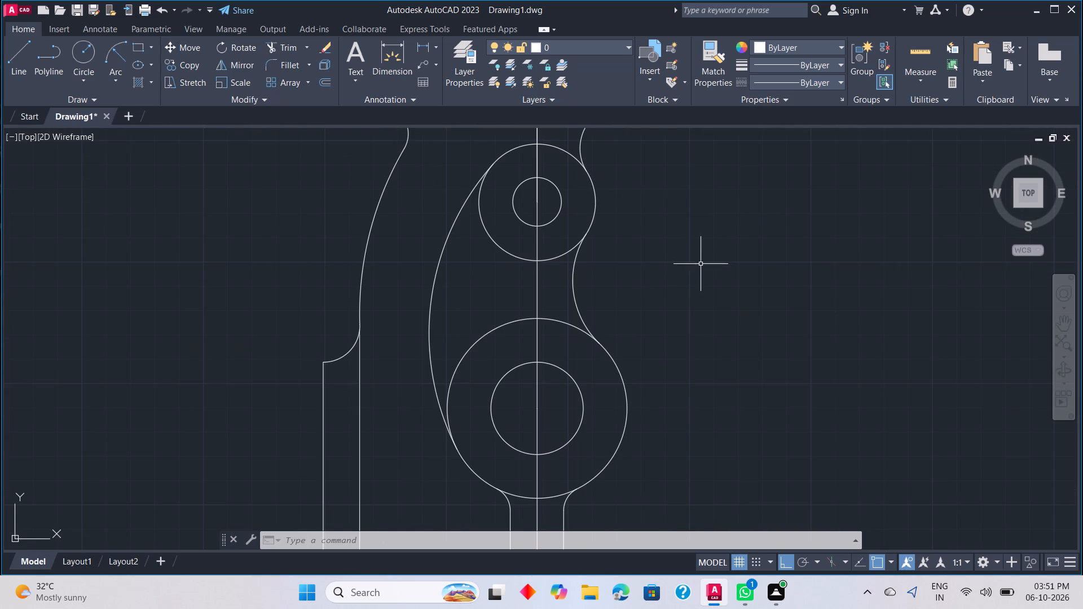
scroll(701, 262, down, 1)
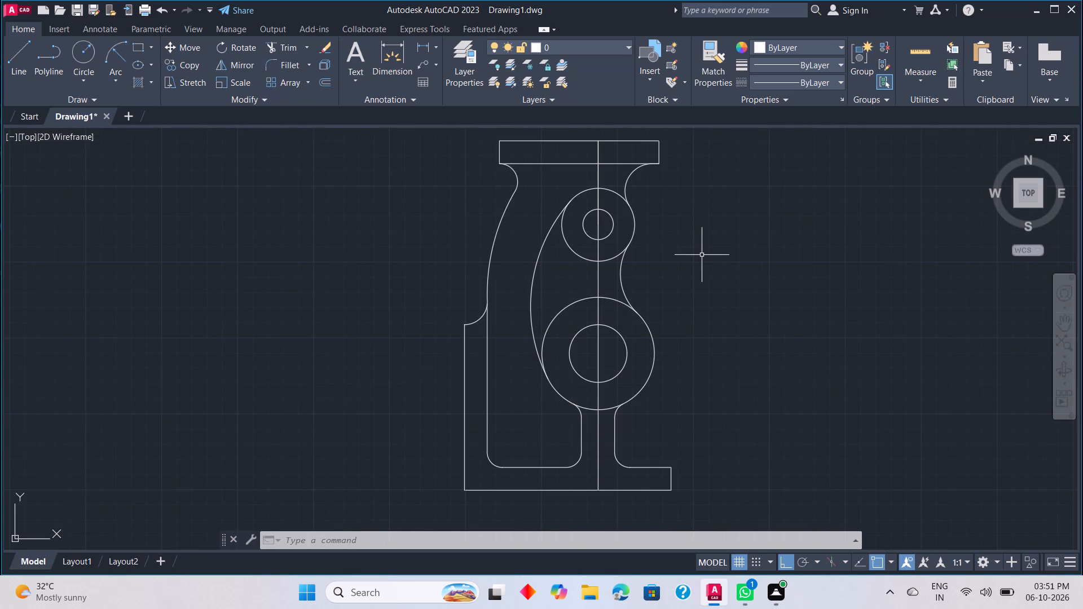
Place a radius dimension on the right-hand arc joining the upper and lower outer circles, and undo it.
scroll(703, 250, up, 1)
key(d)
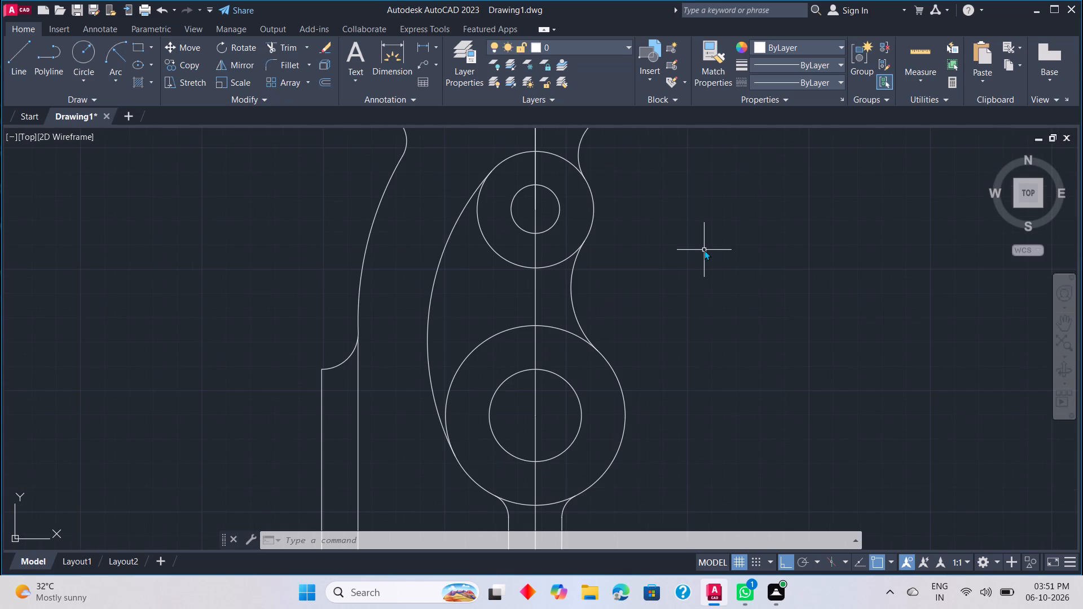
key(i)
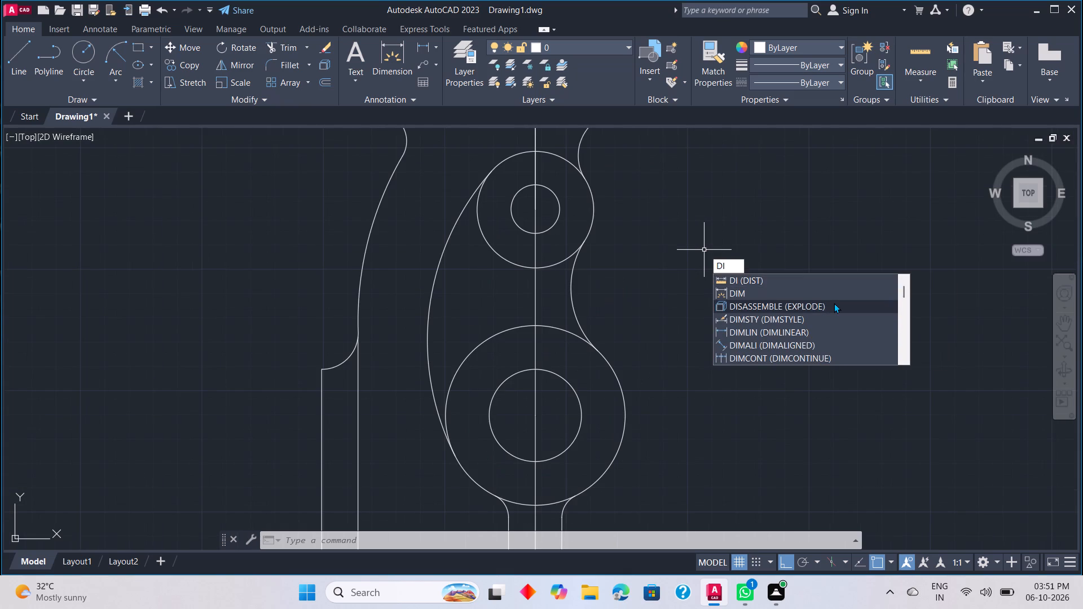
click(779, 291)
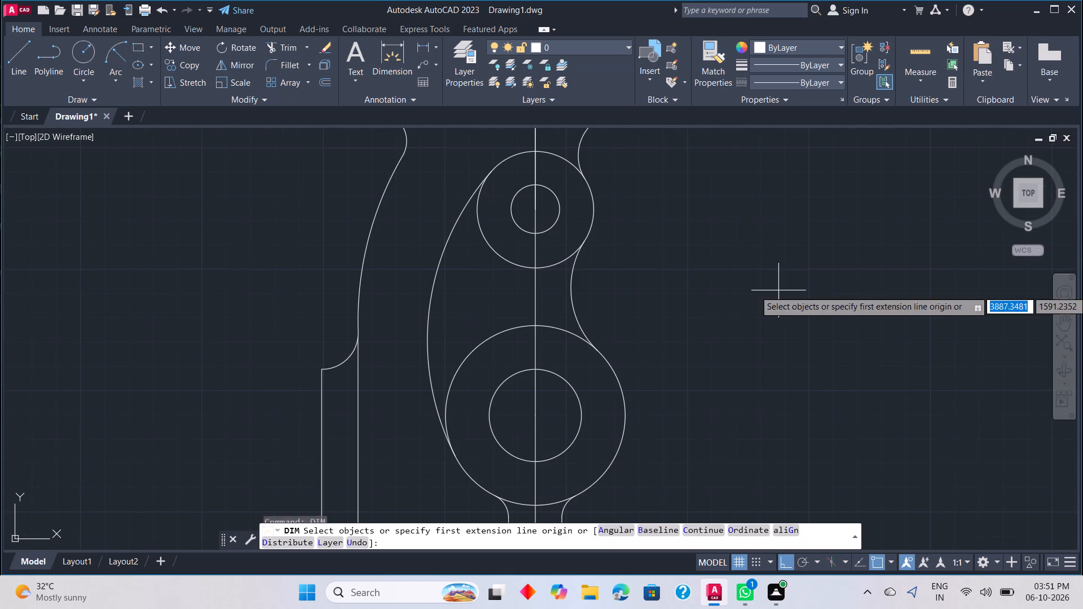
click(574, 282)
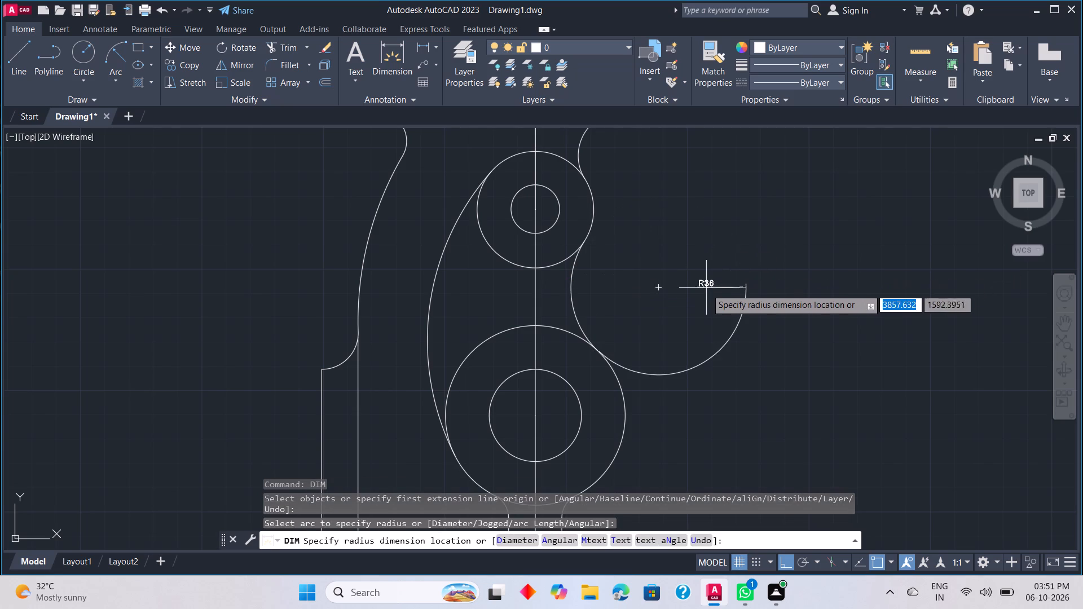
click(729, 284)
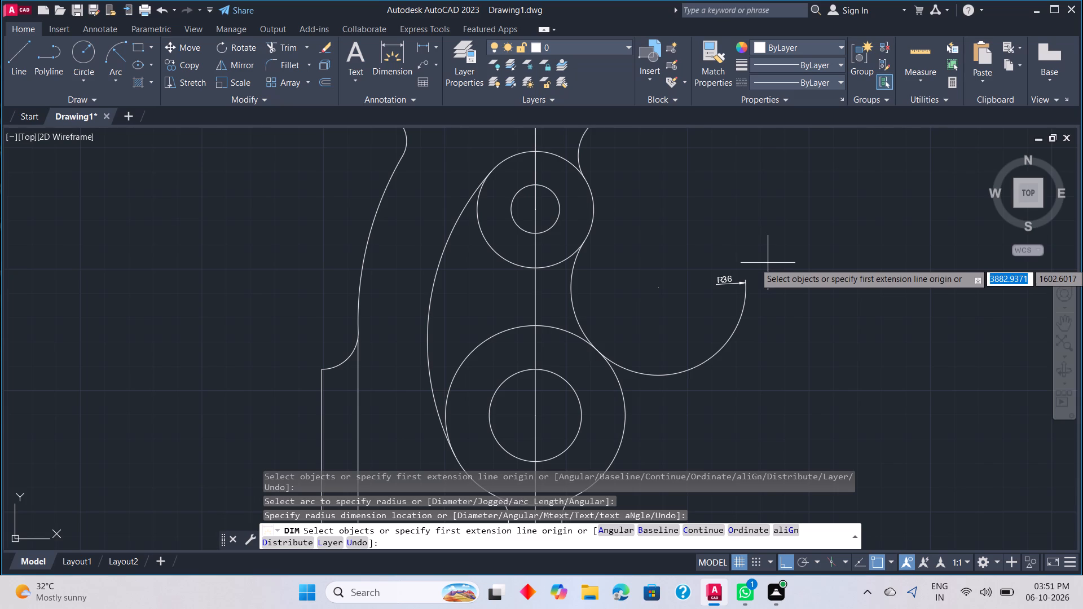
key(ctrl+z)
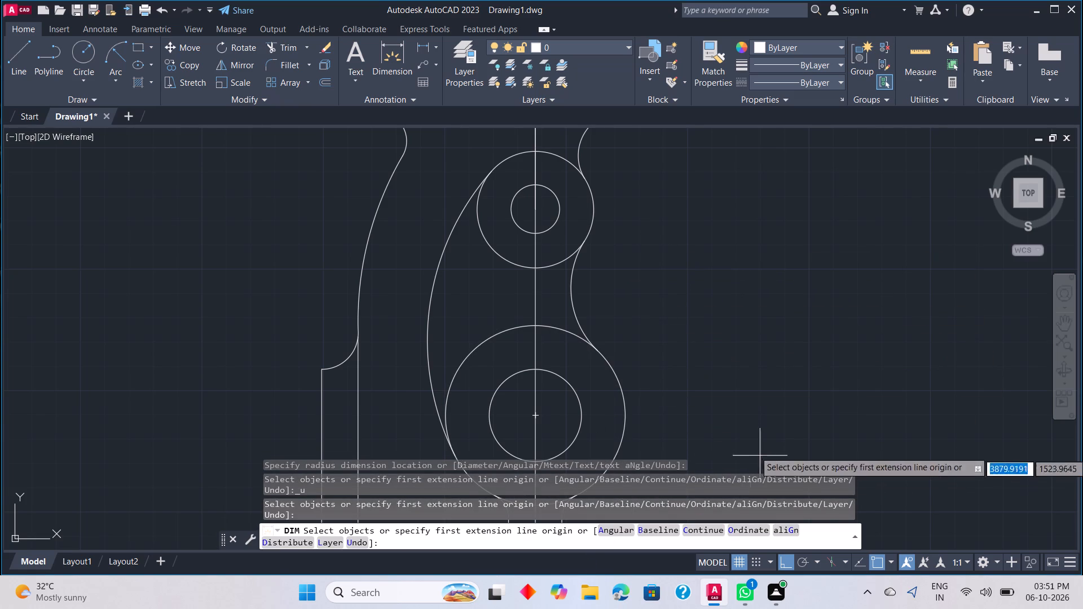
Add diameter dimensions to the outer and inner circles of the lower circle pair.
click(617, 373)
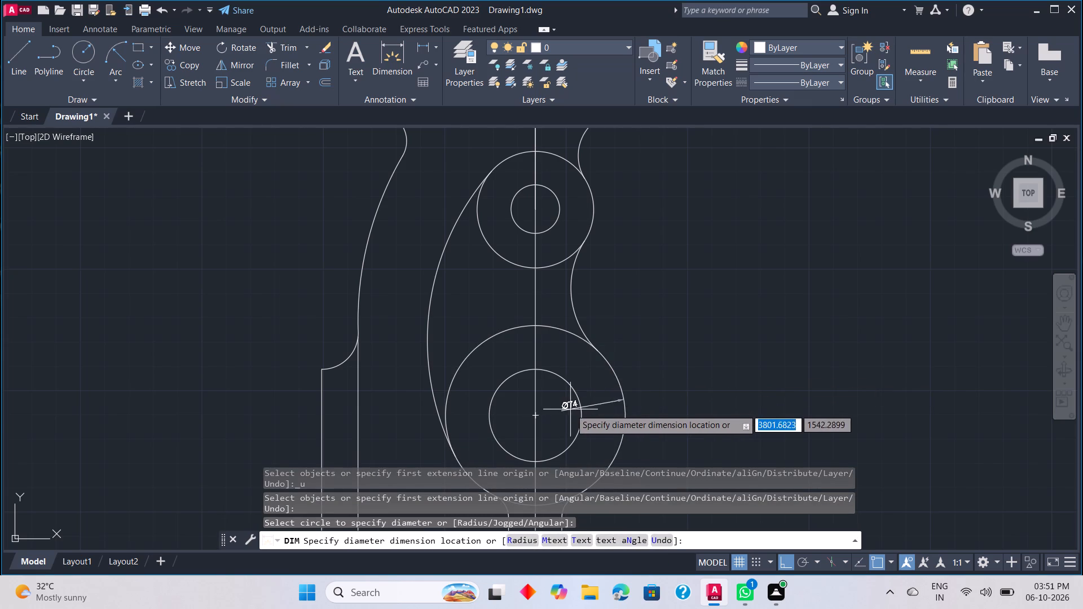
click(633, 358)
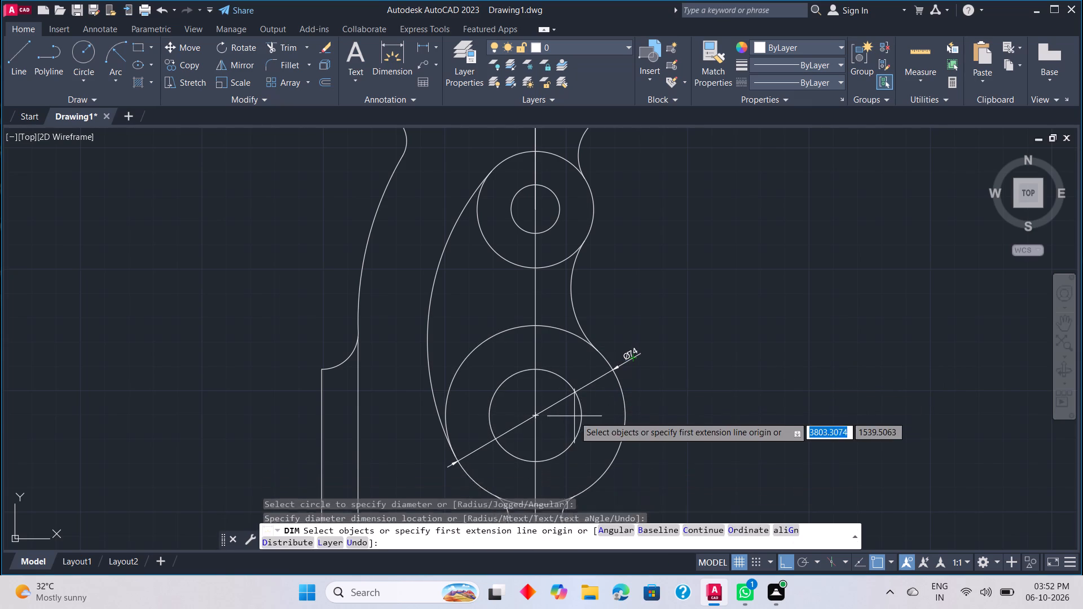
click(582, 419)
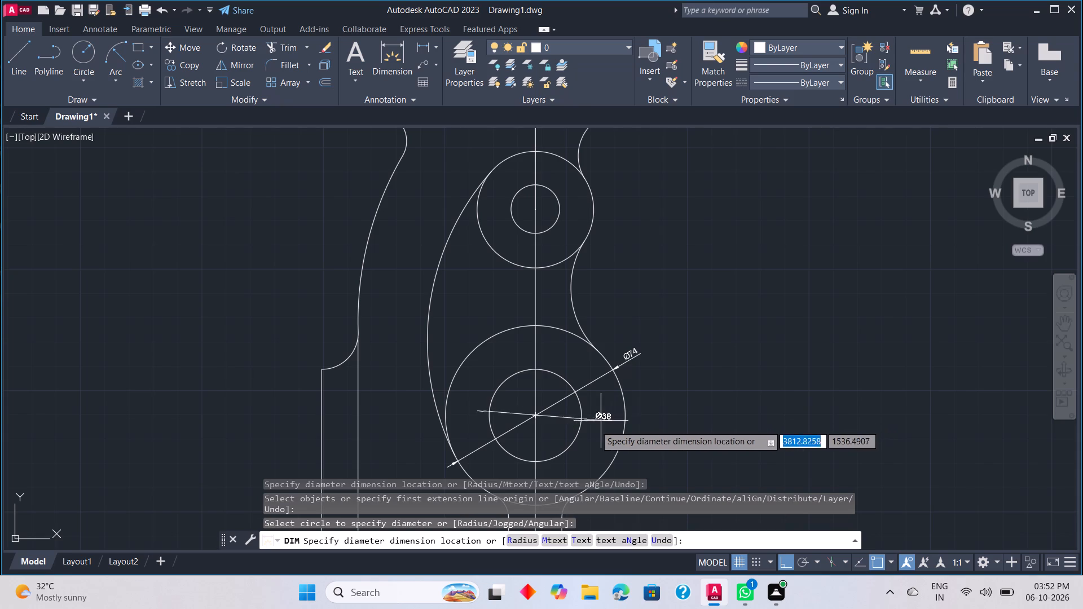
click(580, 439)
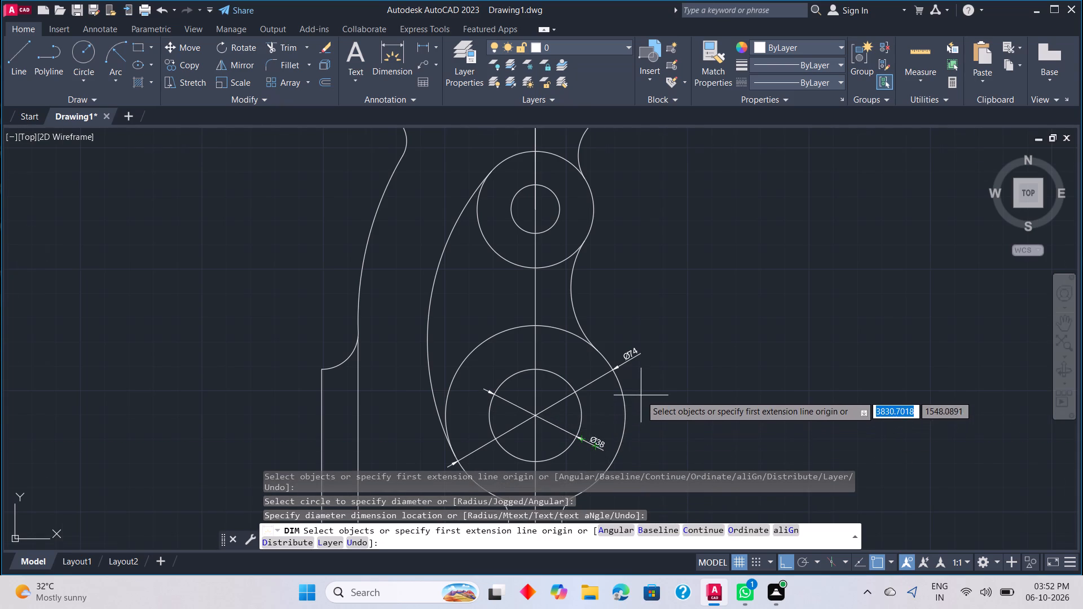
Add diameter dimensions to the inner and outer circles of the upper circle pair.
scroll(641, 395, down, 2)
scroll(650, 384, up, 3)
scroll(598, 197, down, 2)
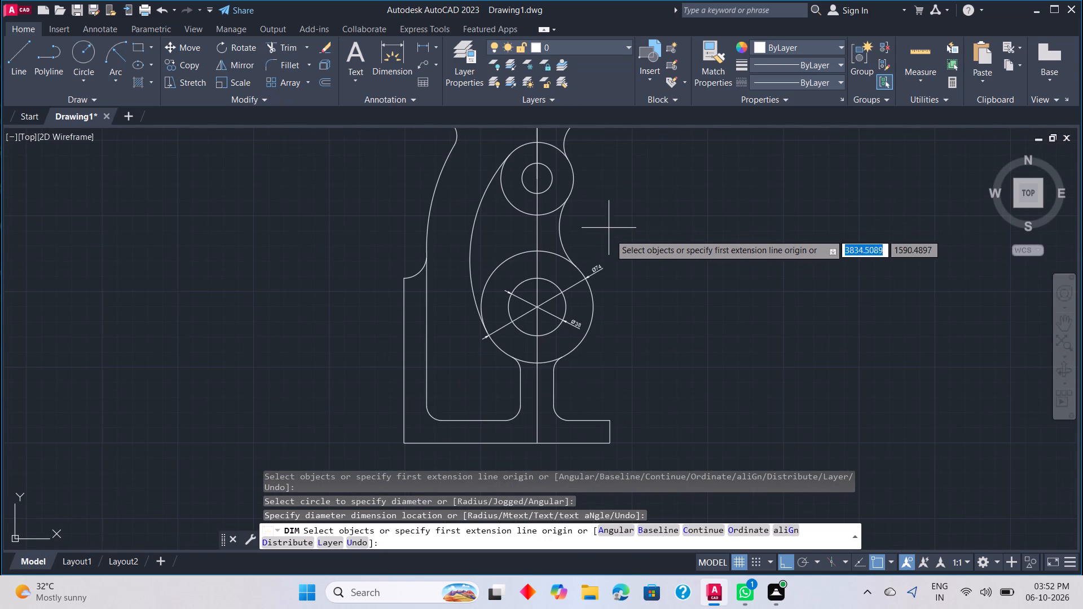
middle_drag(584, 219, 624, 262)
scroll(640, 262, up, 1)
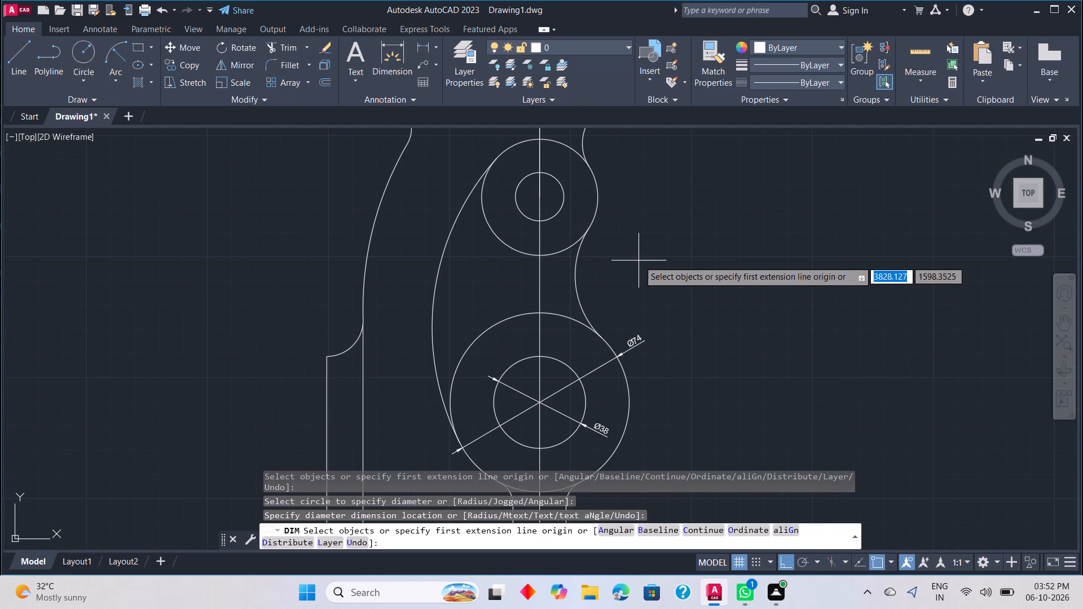
middle_drag(623, 273, 640, 301)
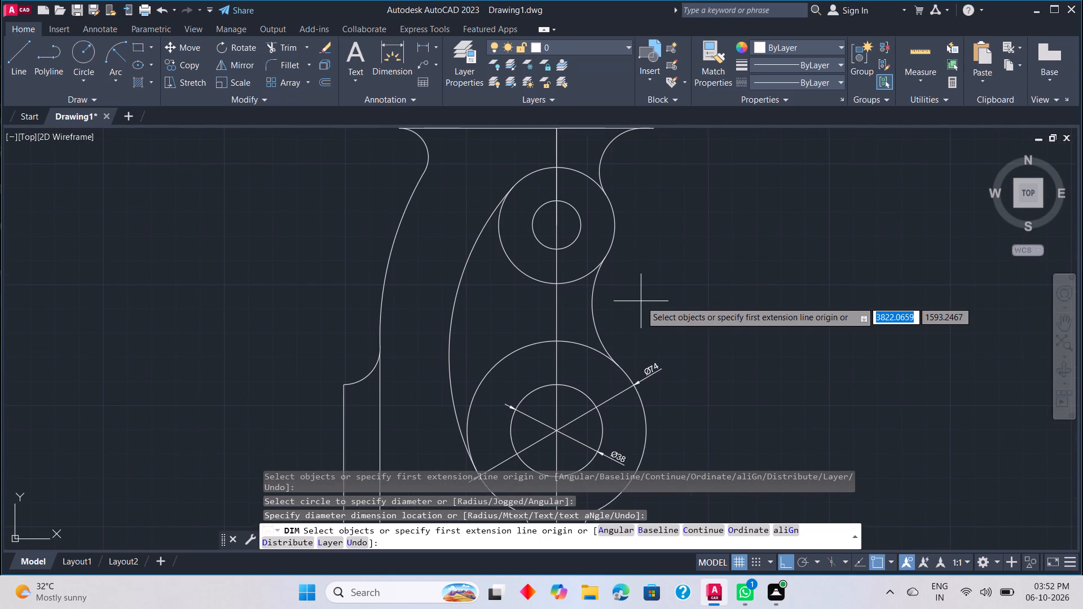
click(579, 227)
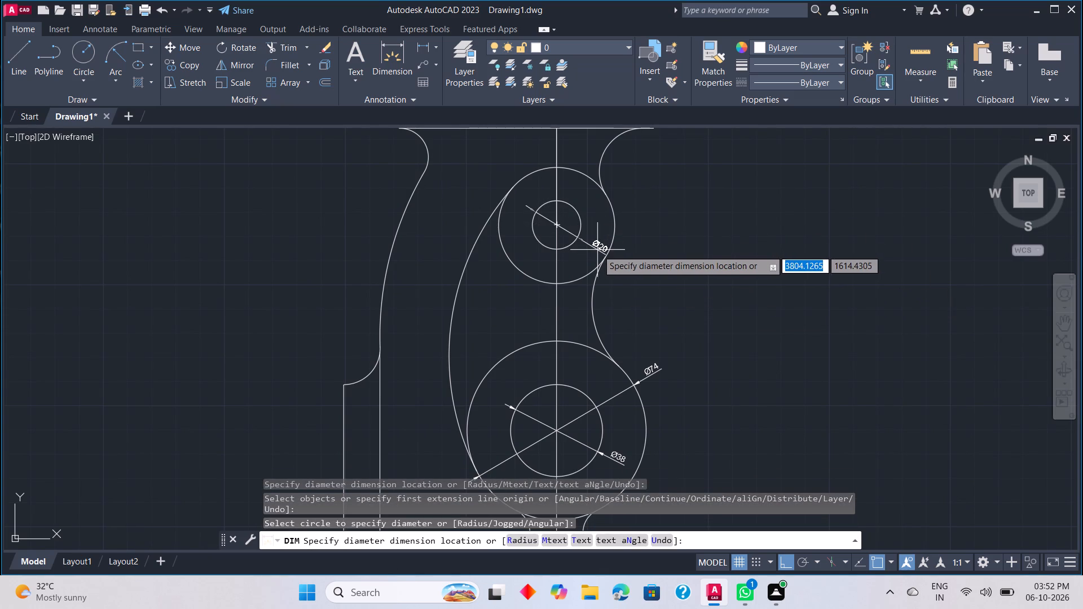
click(597, 250)
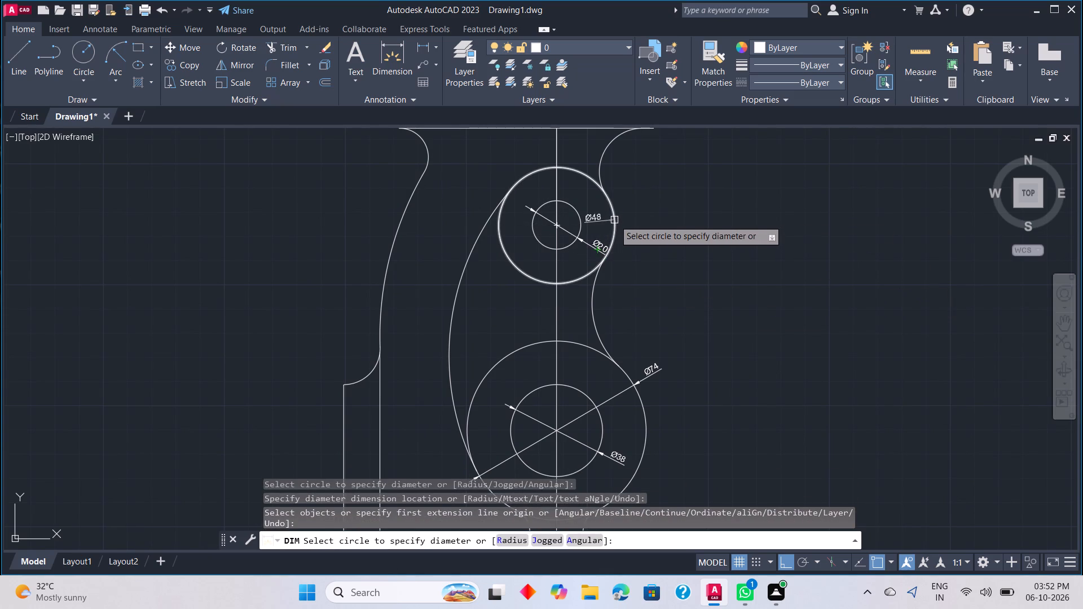
click(614, 220)
click(648, 233)
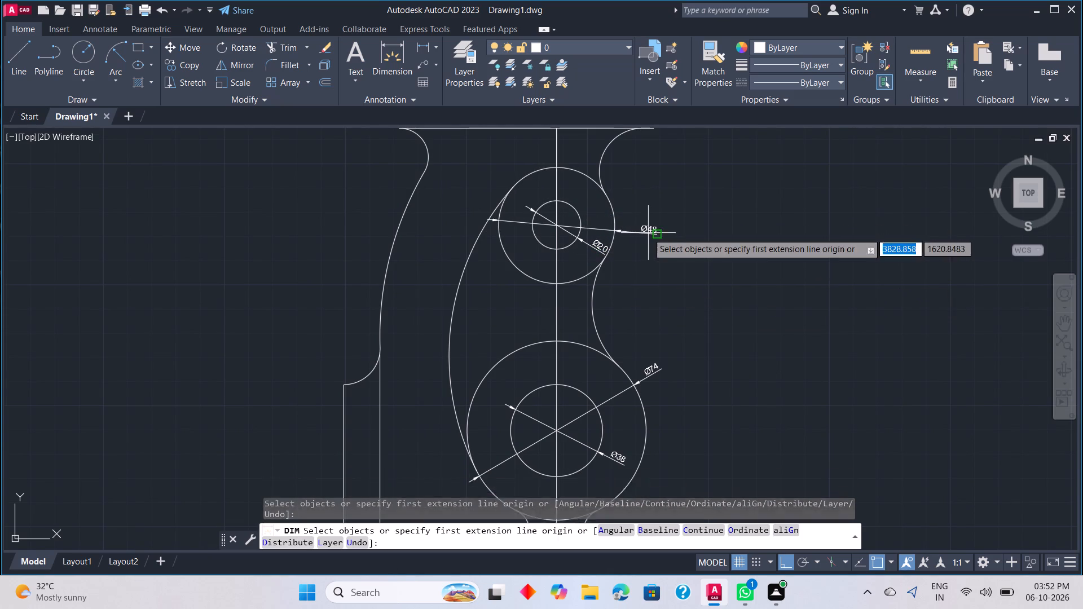
Dimension the top plate's thickness along its right end edge, with the dimension line outside the plate.
scroll(642, 277, down, 2)
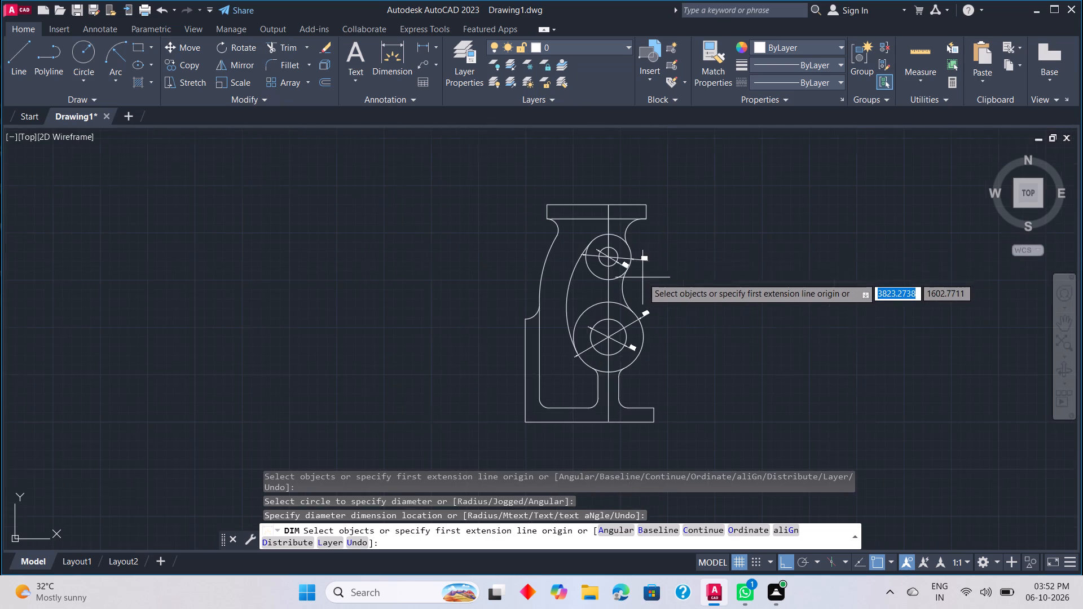
middle_drag(660, 237, 697, 320)
scroll(705, 319, up, 2)
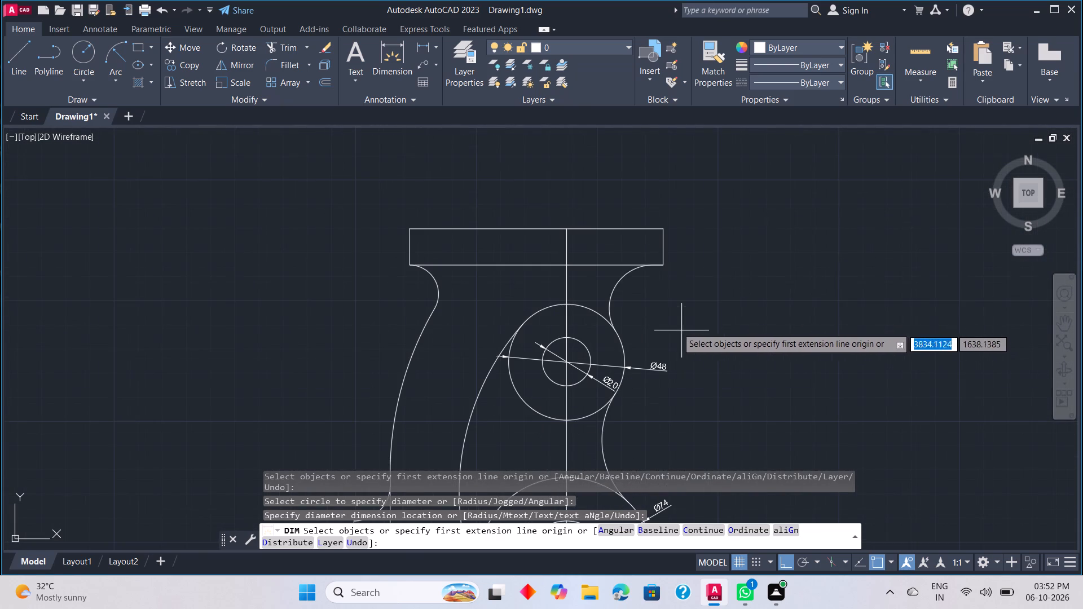
click(663, 247)
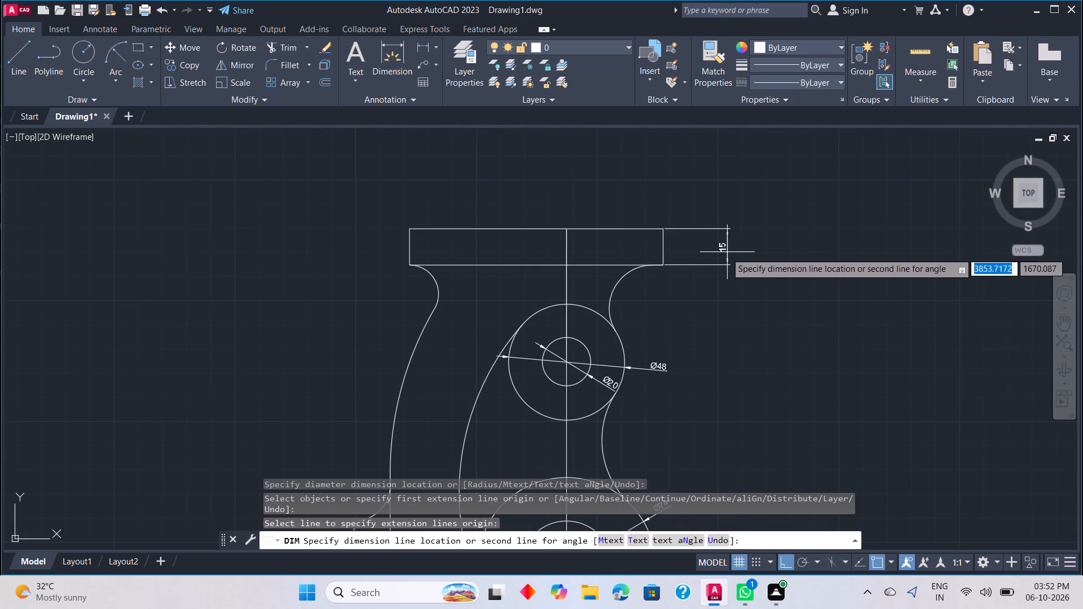
click(723, 254)
Dimension the base's full bottom edge below the part and the upright's outer edge to its left.
scroll(755, 277, down, 2)
middle_drag(719, 345, 734, 249)
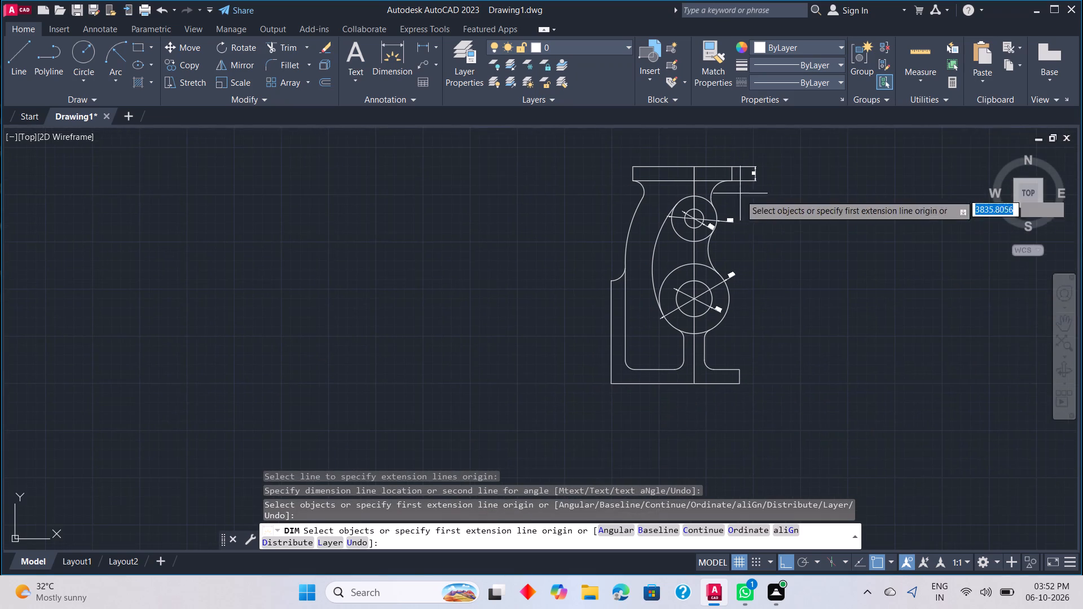
scroll(697, 425, up, 1)
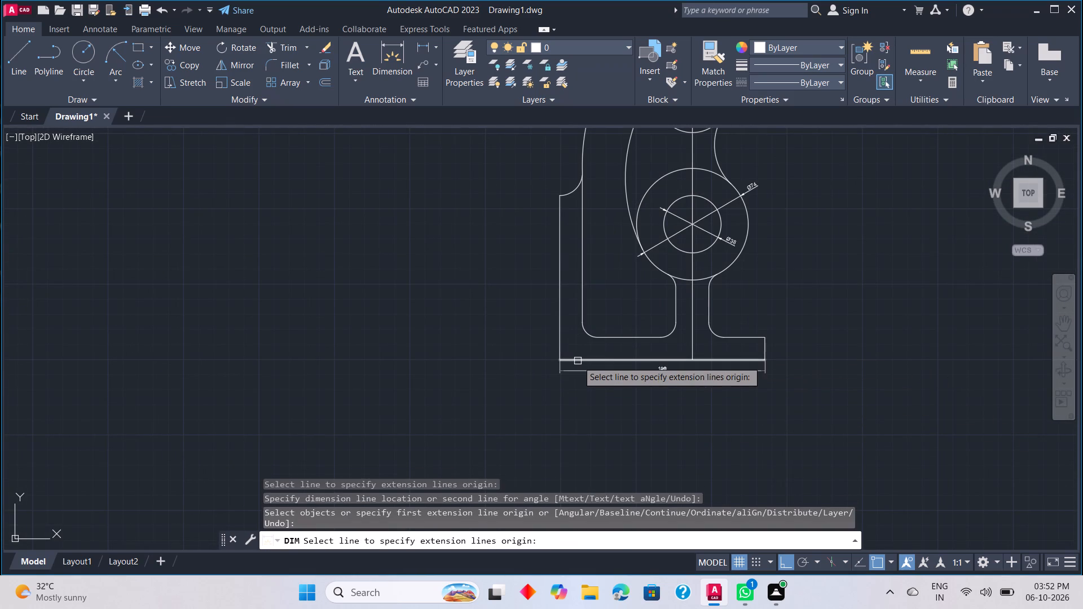
drag(578, 361, 579, 399)
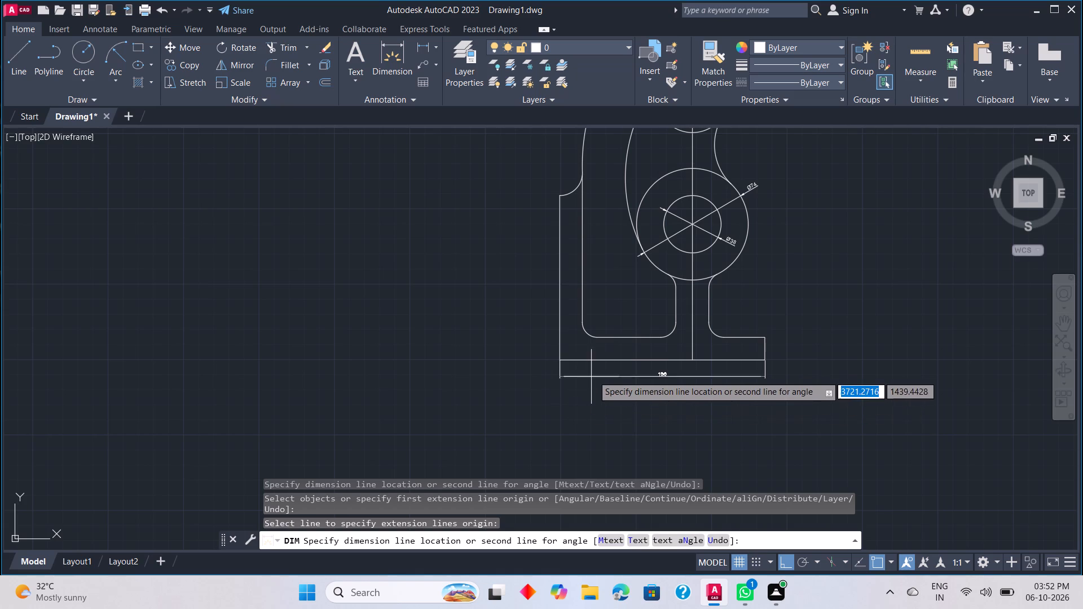
click(589, 401)
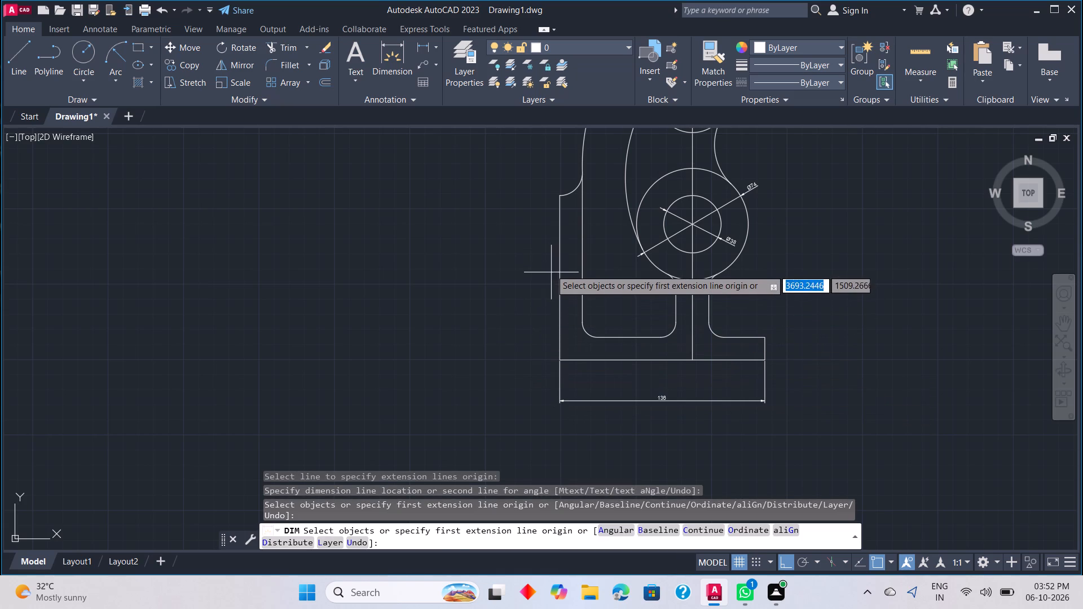
drag(558, 269, 507, 273)
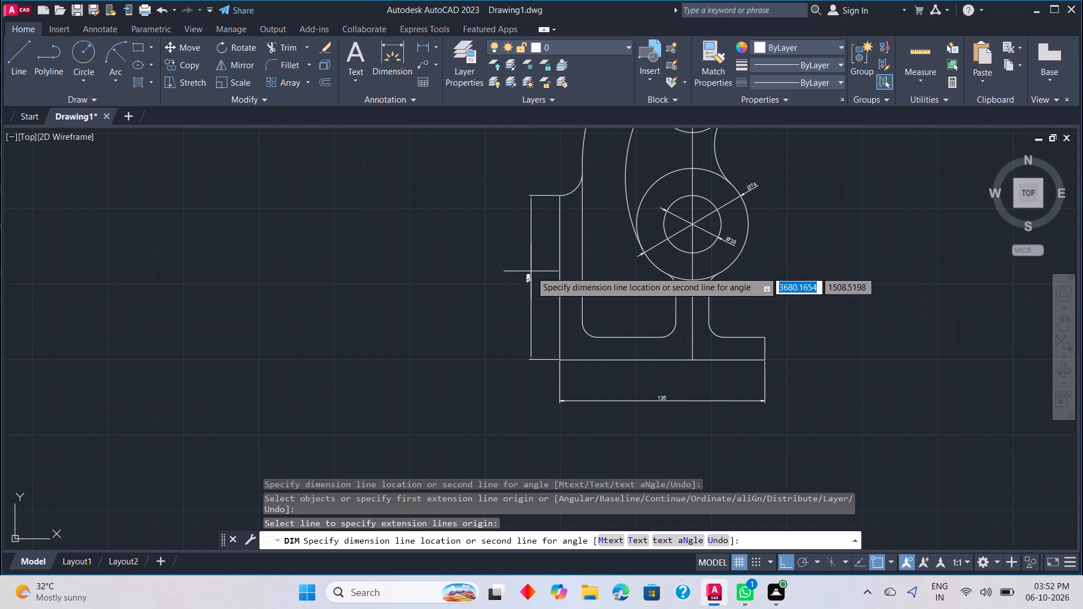
click(513, 272)
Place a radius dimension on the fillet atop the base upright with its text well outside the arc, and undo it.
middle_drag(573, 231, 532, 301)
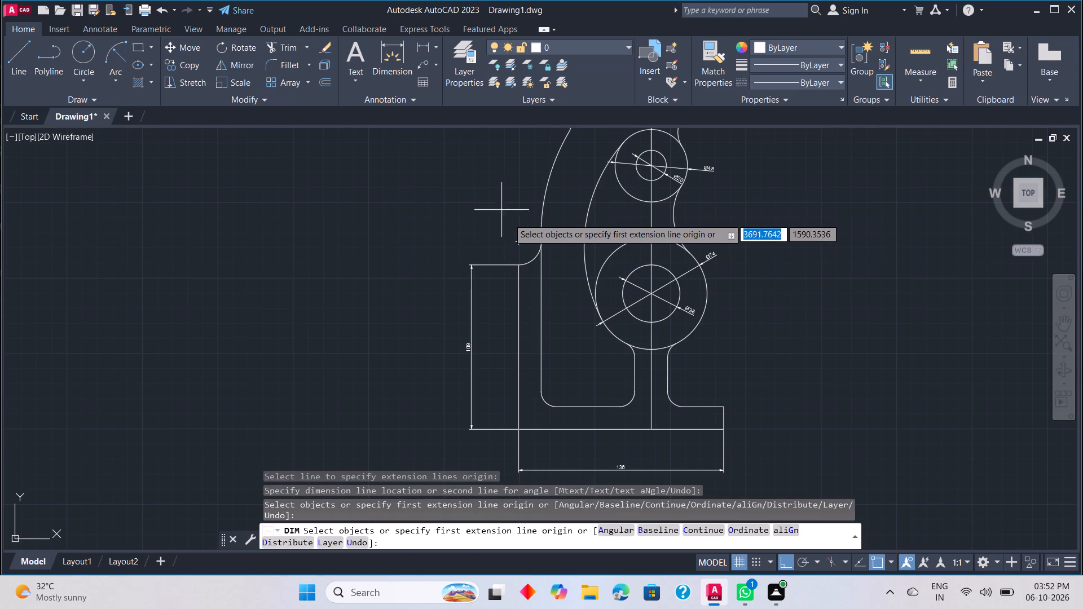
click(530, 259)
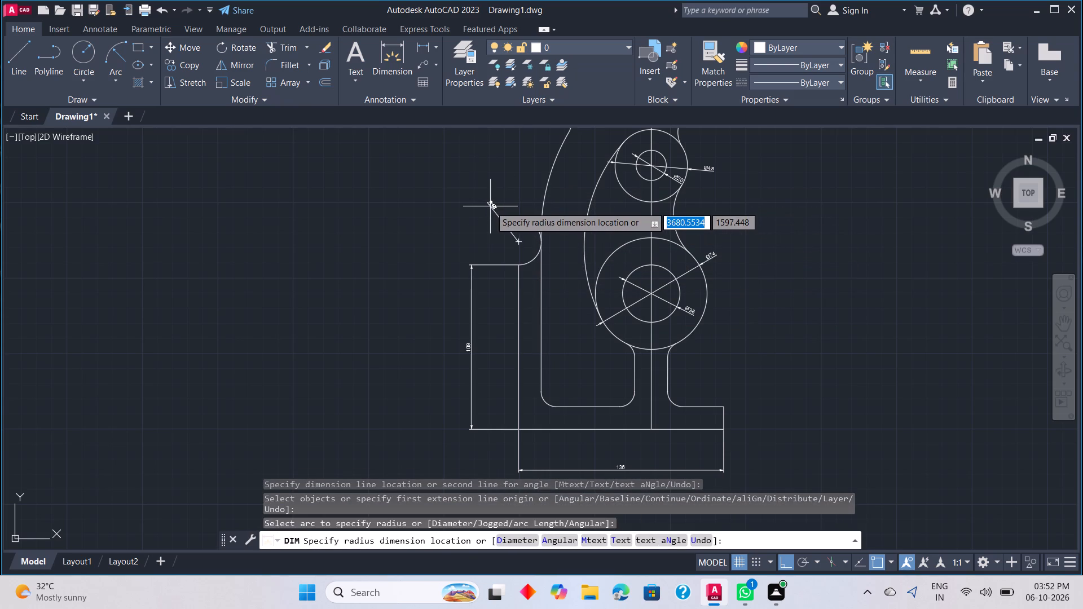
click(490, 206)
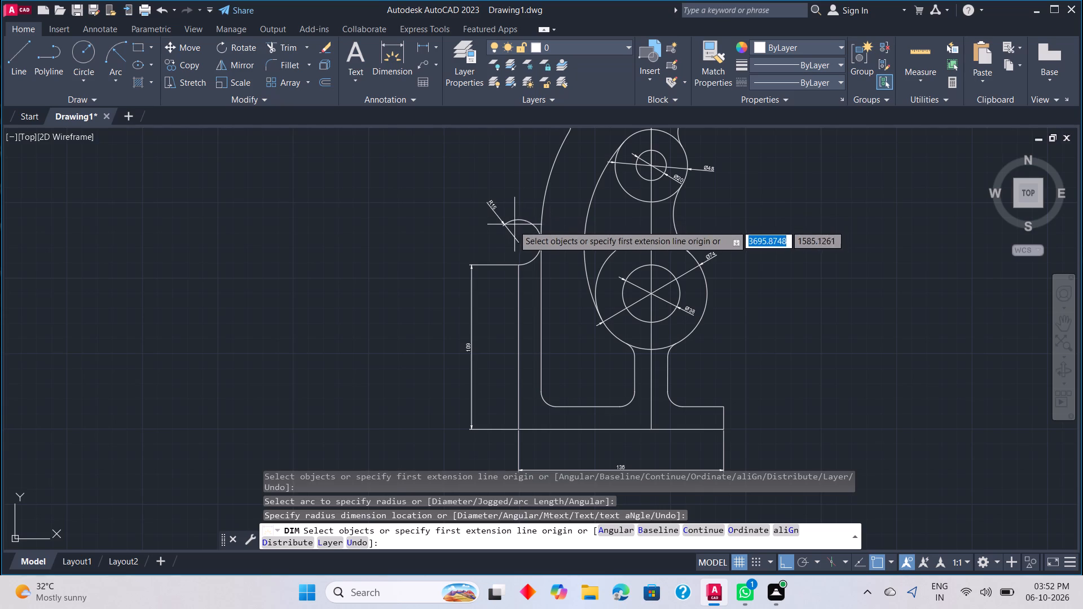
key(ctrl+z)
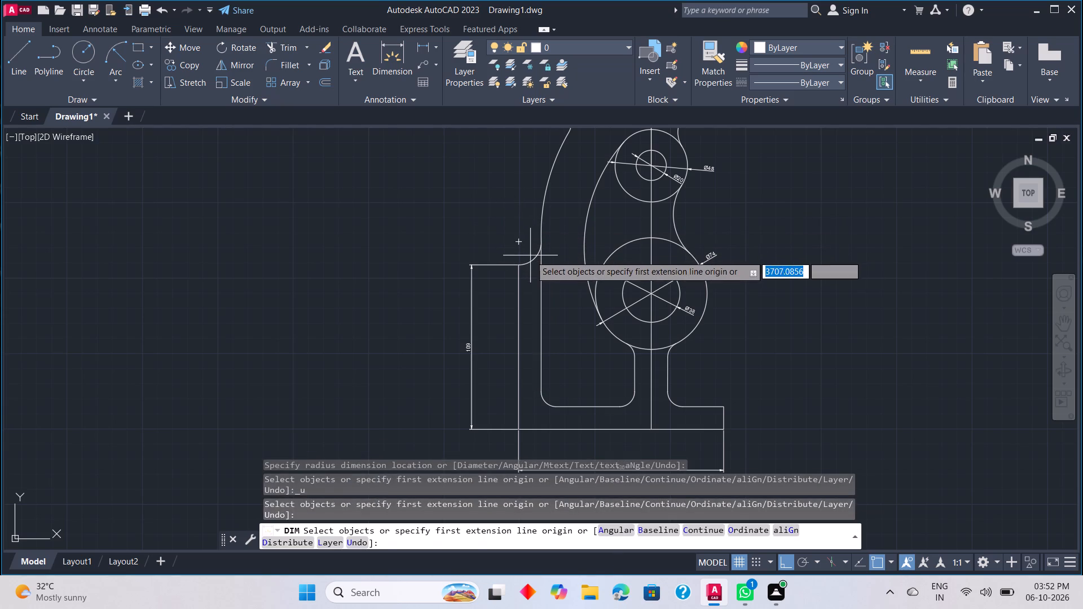
Add a radius dimension to the fillet atop the base upright, with its text on the concave side close to the arc.
click(532, 258)
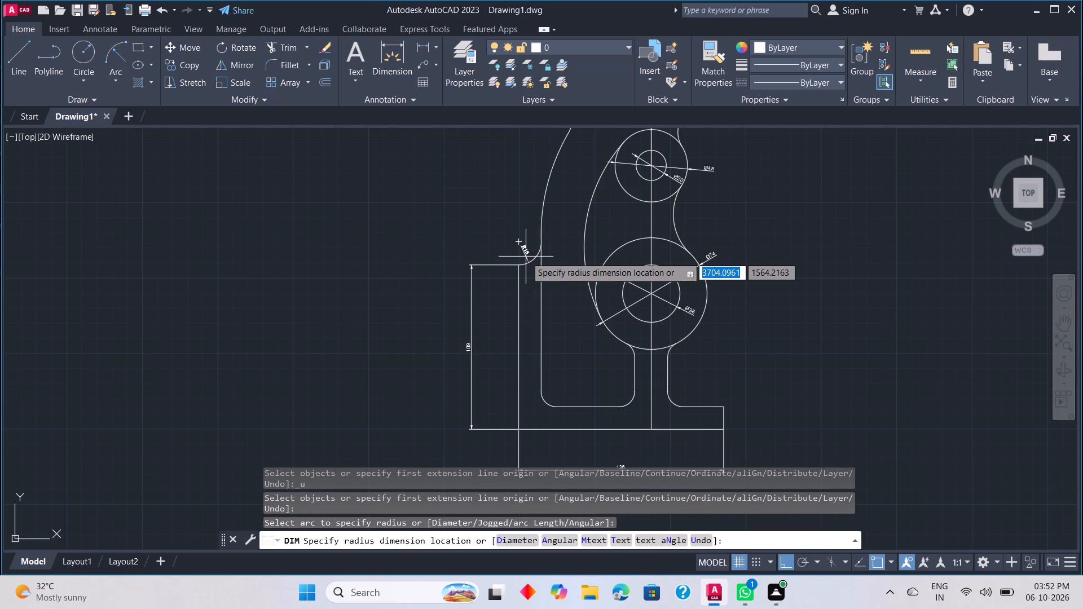
click(529, 253)
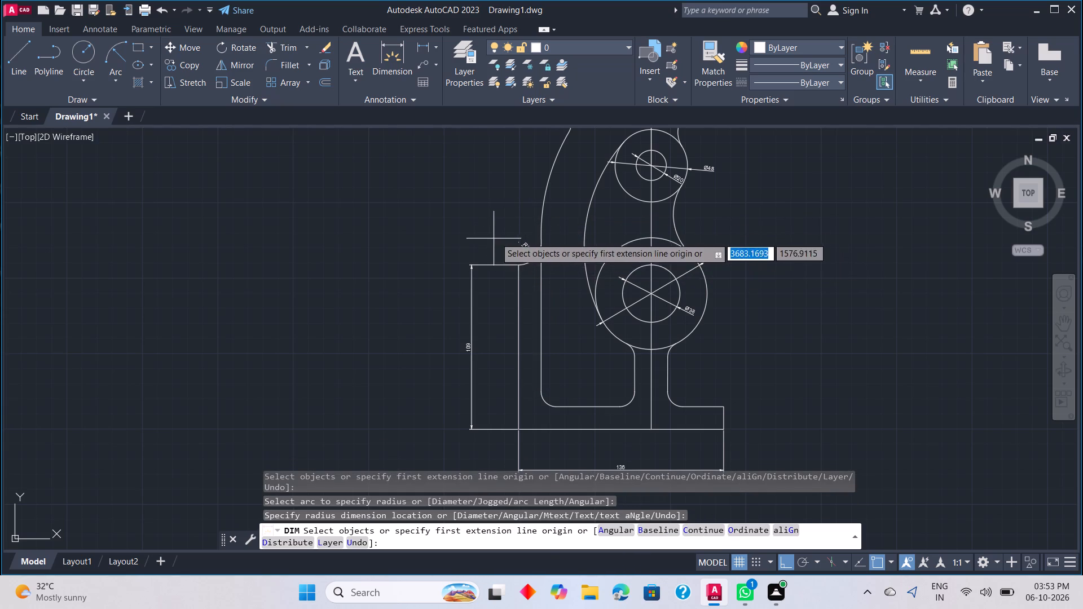
Add a radius dimension to the right-hand arc joining the upper and lower outer circles, with its text outside the part.
scroll(577, 263, up, 1)
middle_drag(585, 216, 576, 223)
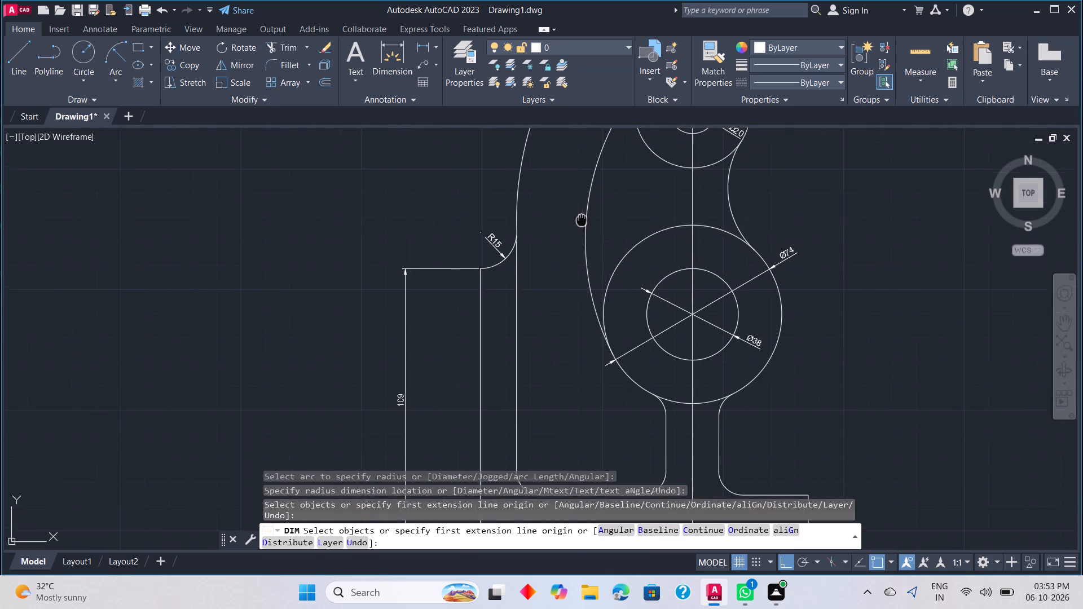
middle_drag(576, 223, 428, 291)
scroll(431, 305, up, 1)
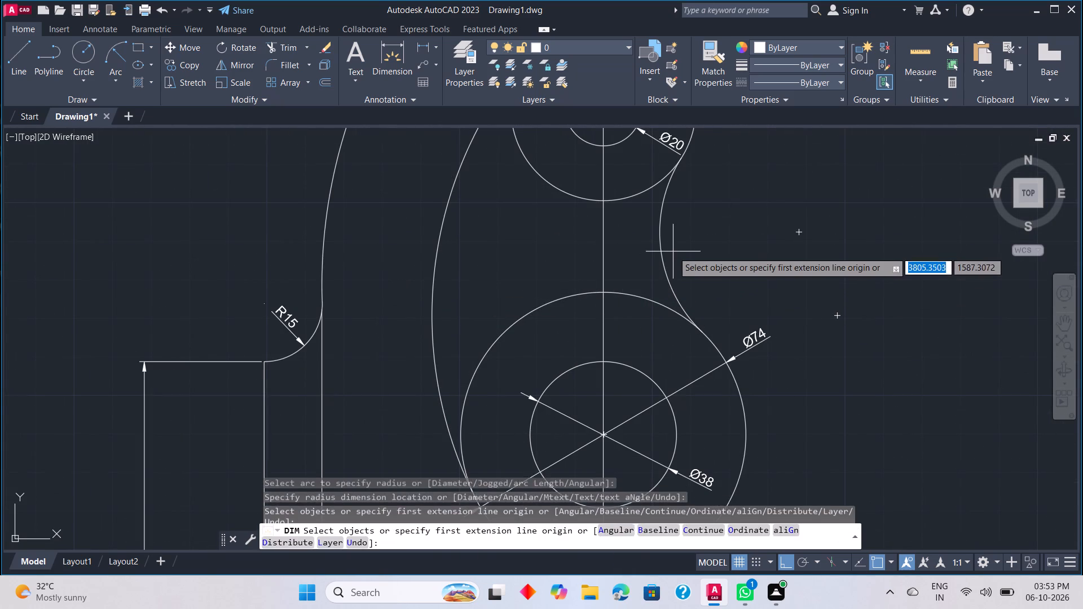
click(662, 255)
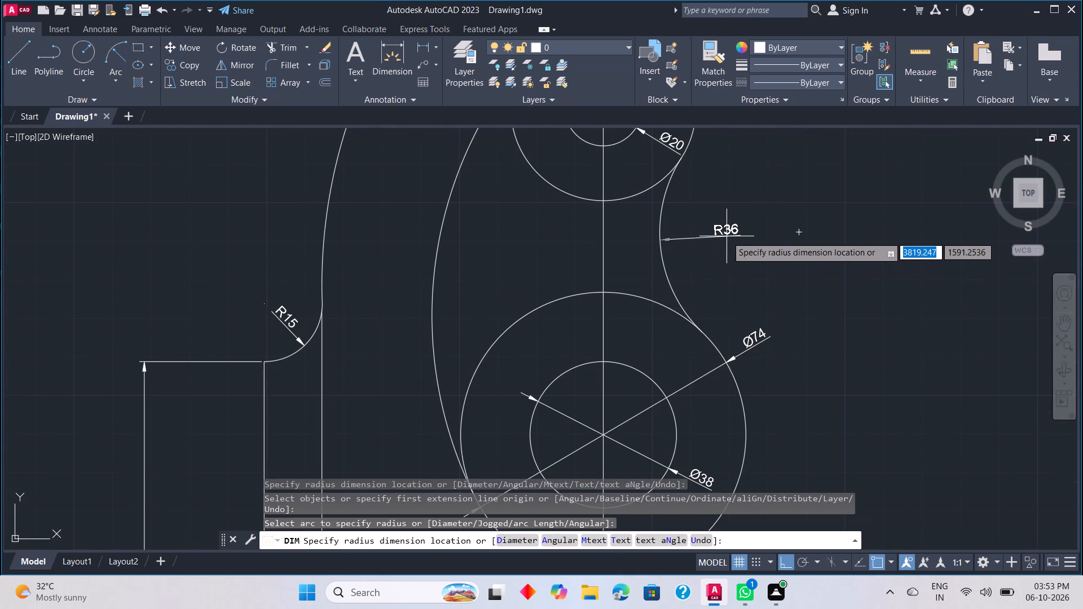
click(727, 235)
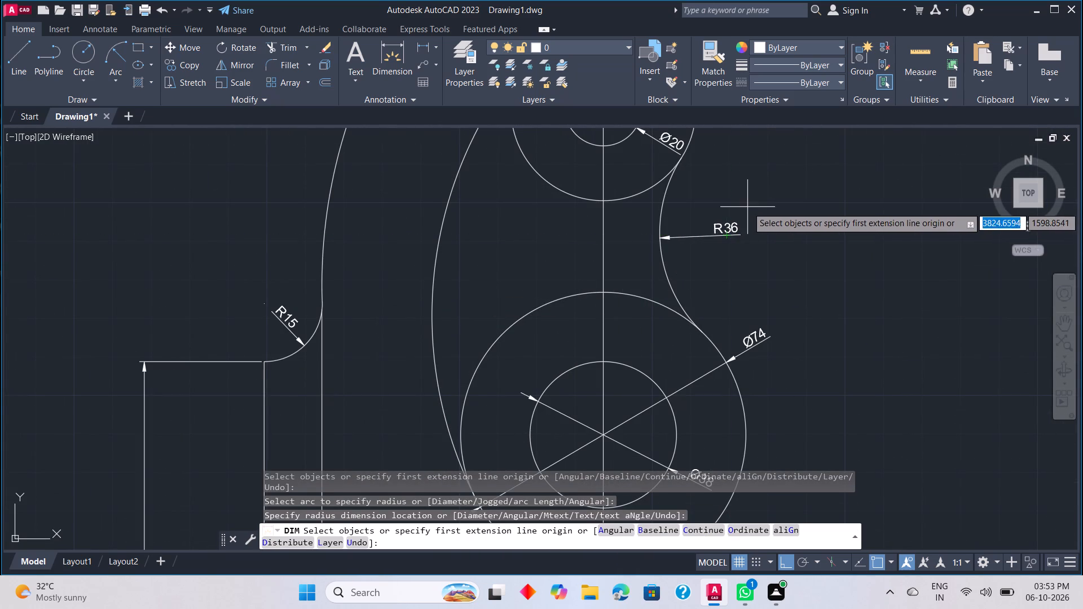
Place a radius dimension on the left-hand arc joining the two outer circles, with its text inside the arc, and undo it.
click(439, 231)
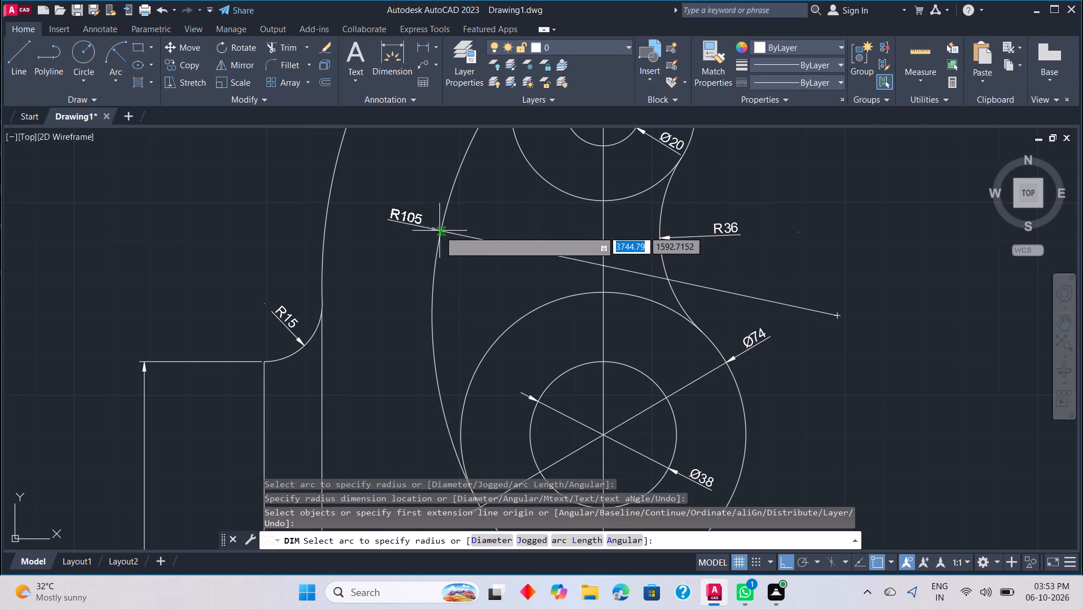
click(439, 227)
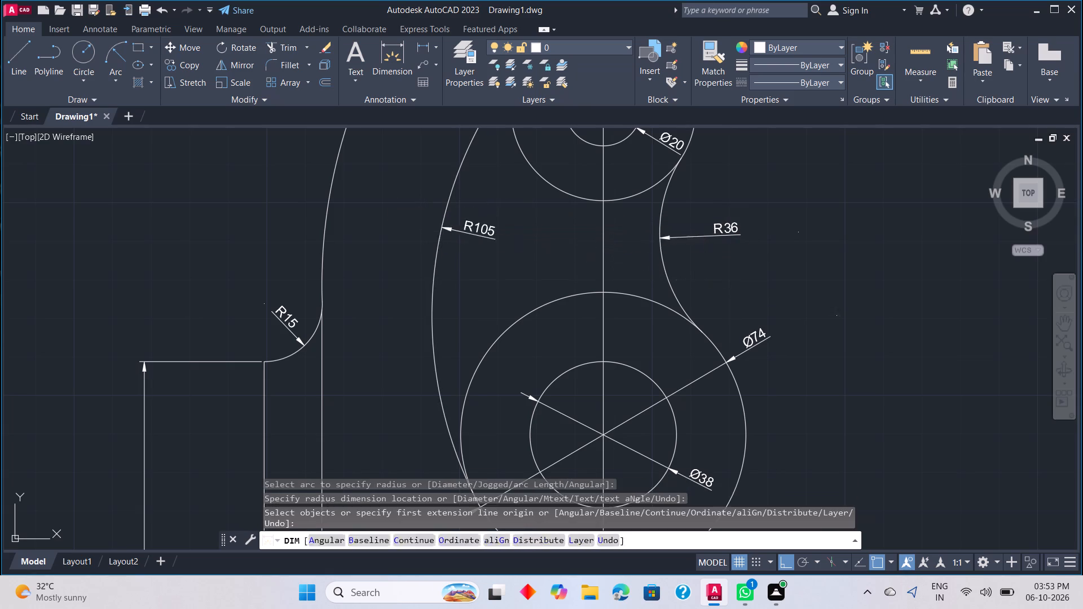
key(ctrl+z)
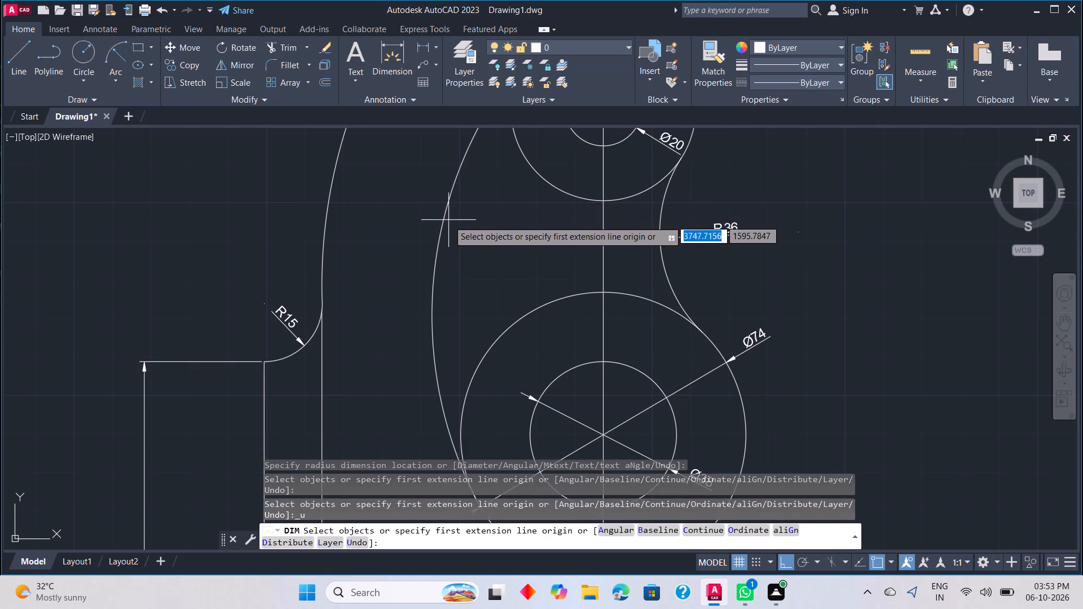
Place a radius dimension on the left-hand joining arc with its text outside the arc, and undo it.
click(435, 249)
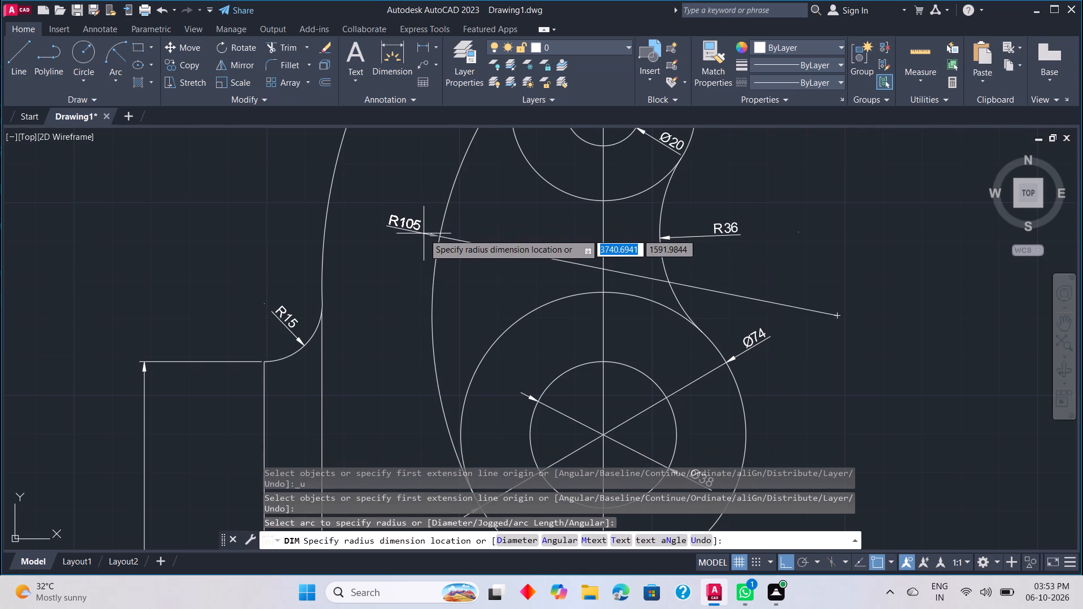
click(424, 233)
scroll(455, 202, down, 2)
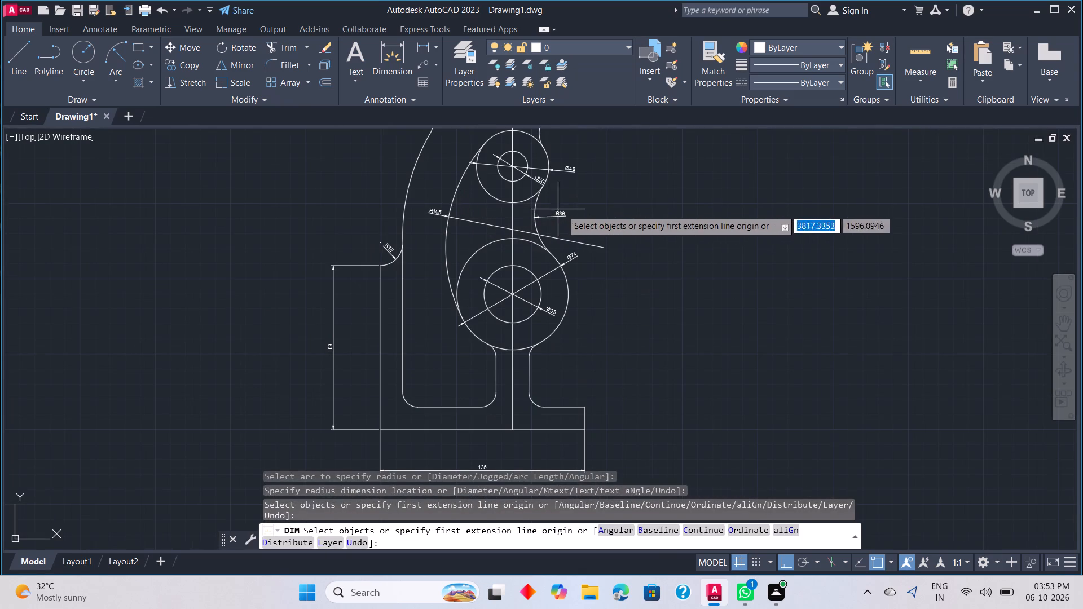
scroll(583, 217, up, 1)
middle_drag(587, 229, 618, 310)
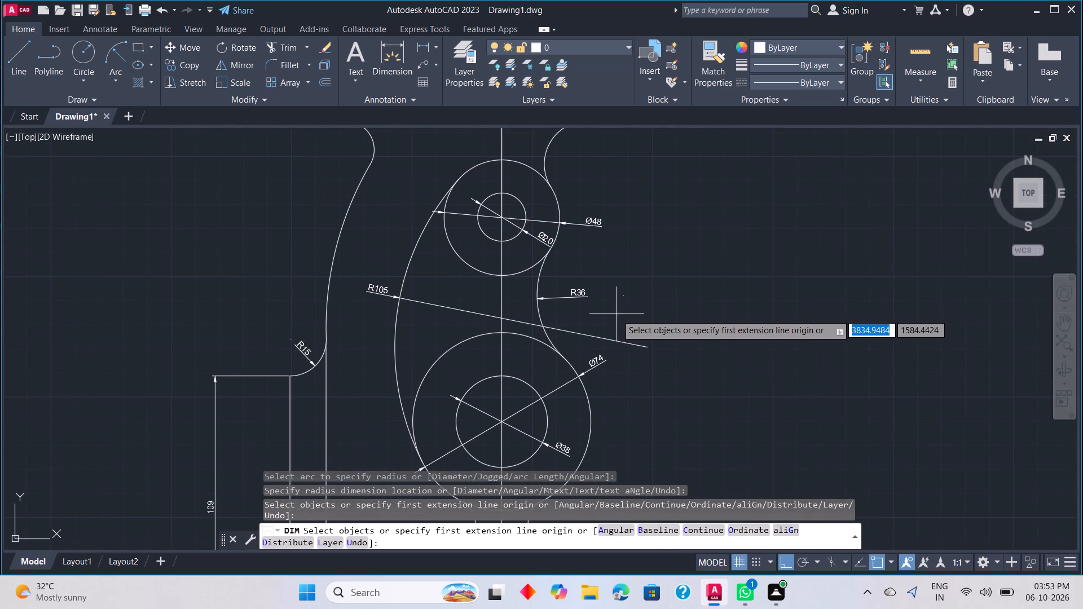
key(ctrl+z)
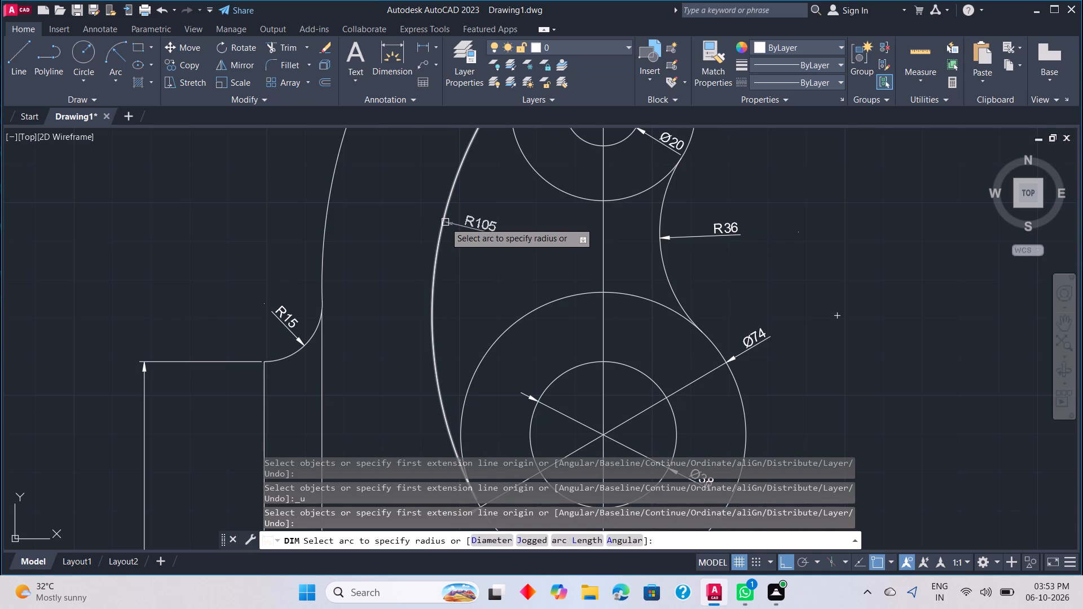
Add a radius dimension to the left-hand arc joining the two outer circles, with its text inside the part close to the arc.
click(445, 222)
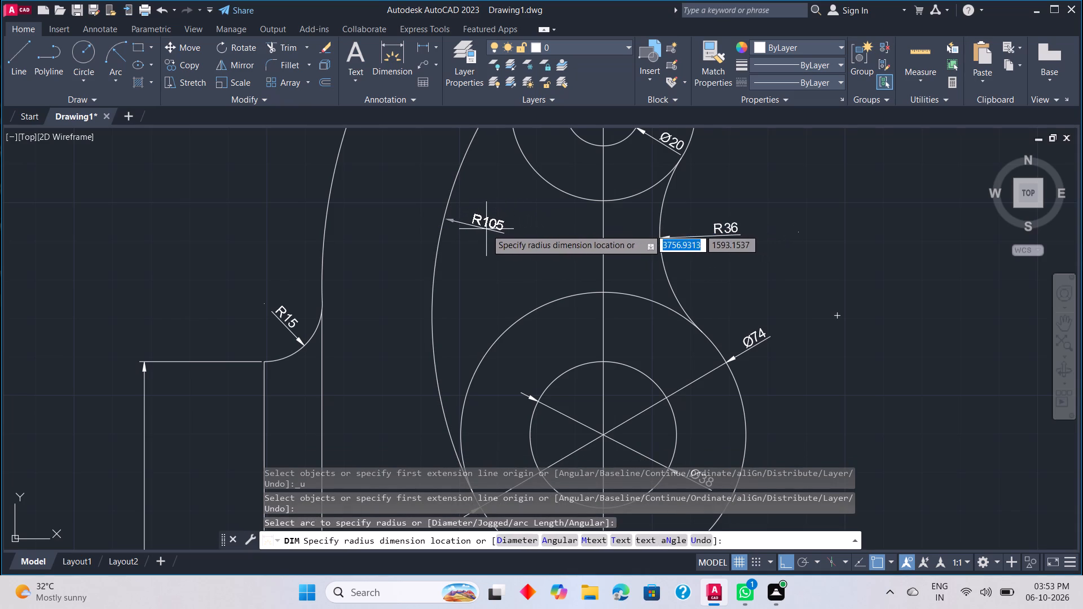
click(485, 232)
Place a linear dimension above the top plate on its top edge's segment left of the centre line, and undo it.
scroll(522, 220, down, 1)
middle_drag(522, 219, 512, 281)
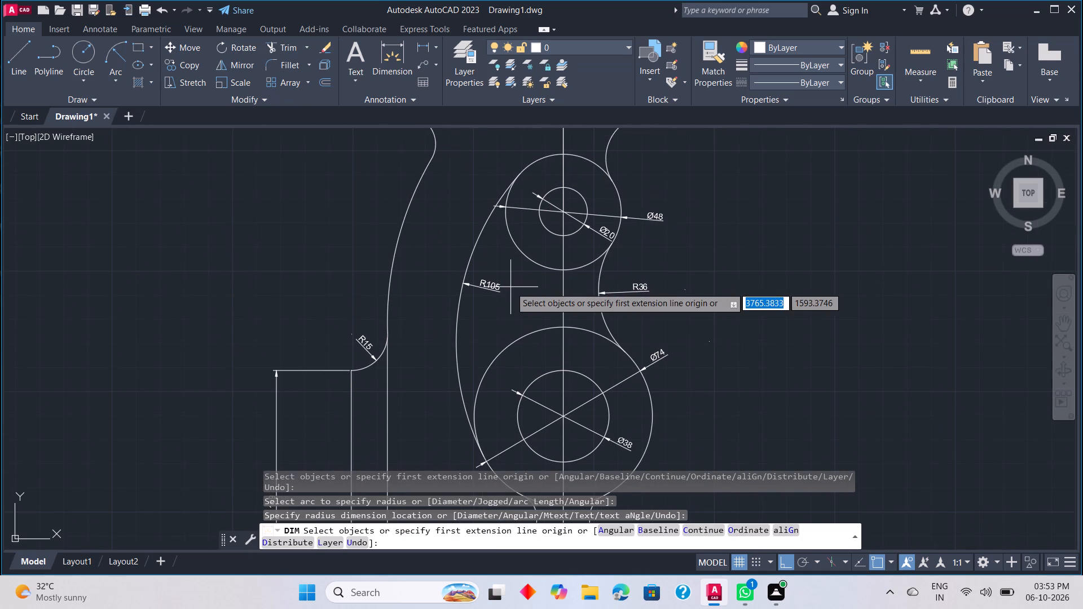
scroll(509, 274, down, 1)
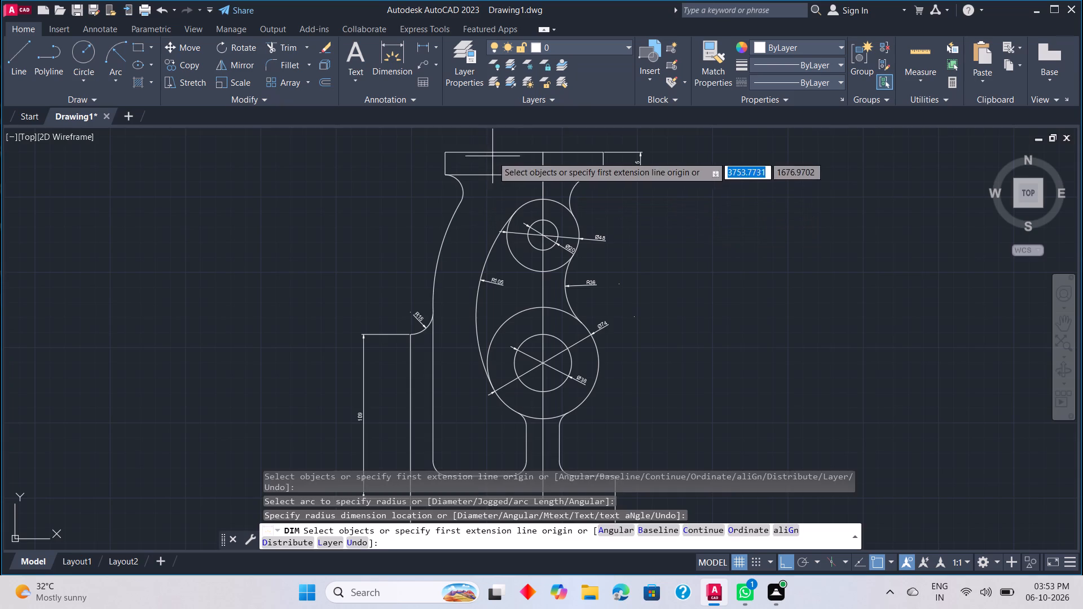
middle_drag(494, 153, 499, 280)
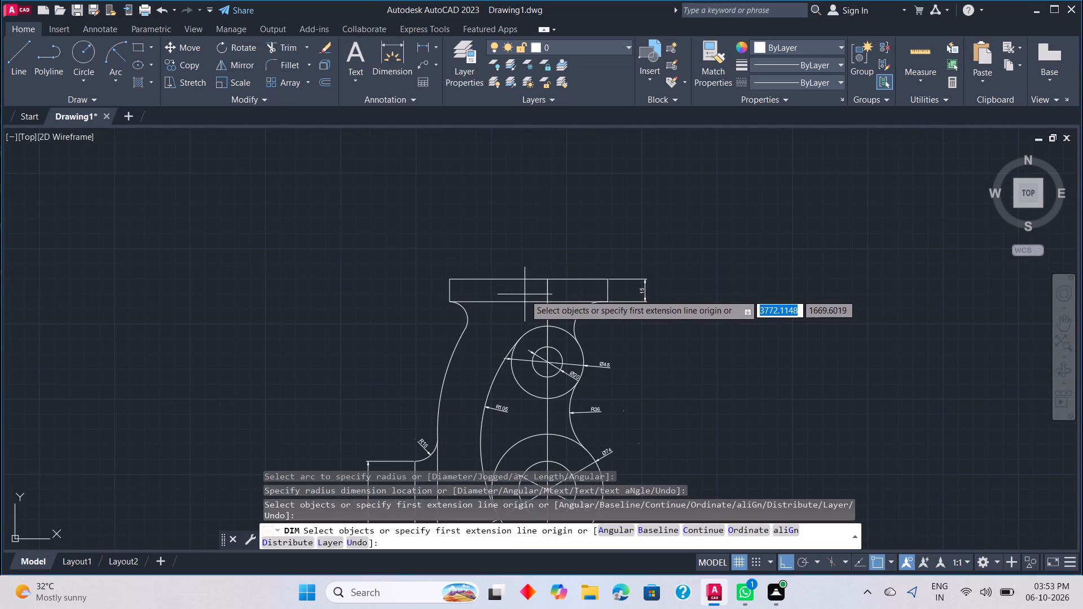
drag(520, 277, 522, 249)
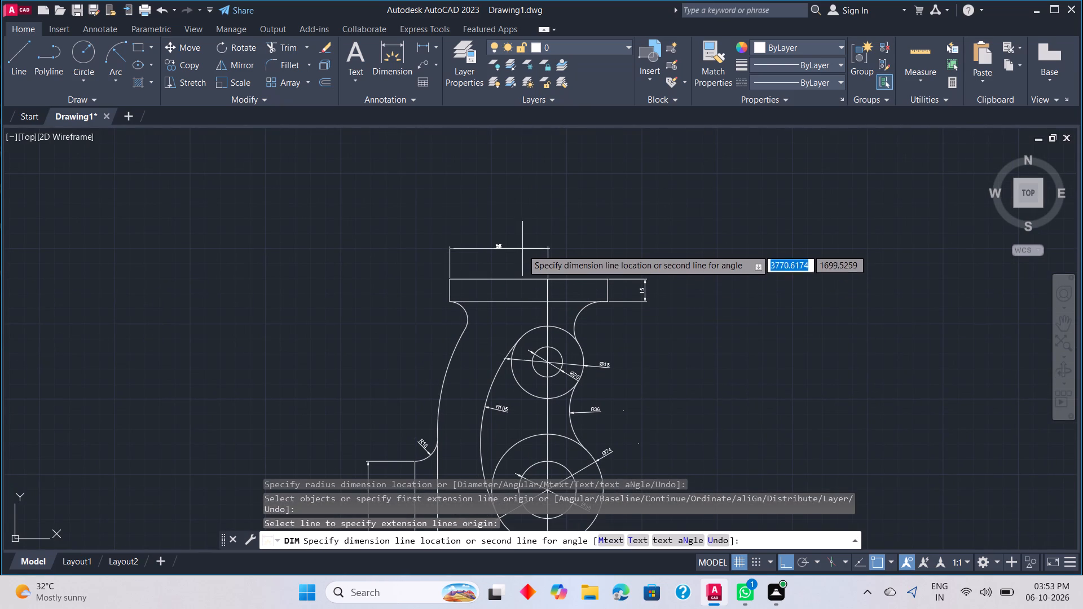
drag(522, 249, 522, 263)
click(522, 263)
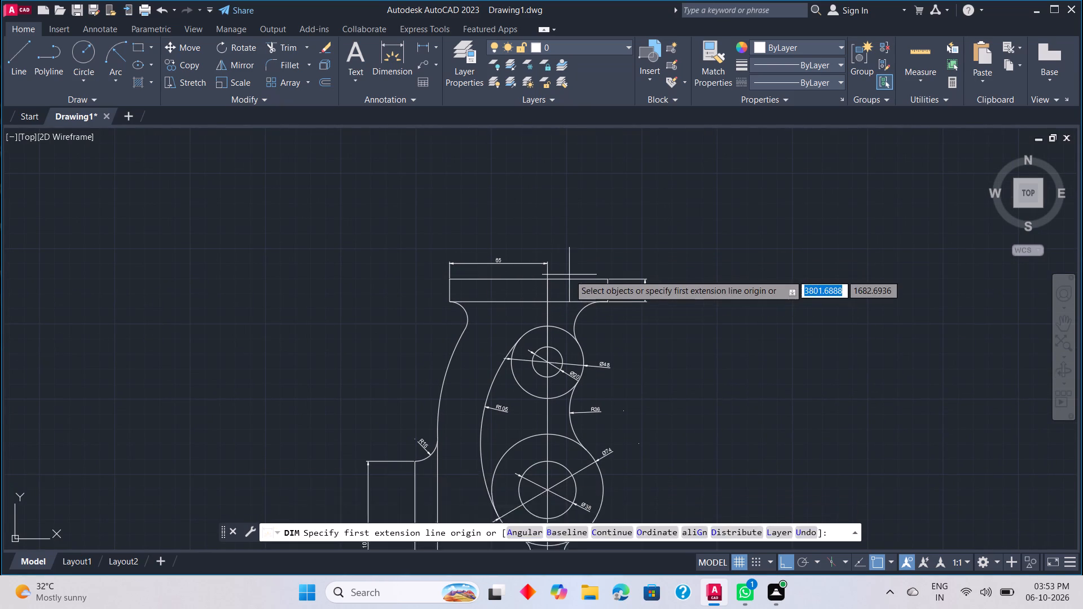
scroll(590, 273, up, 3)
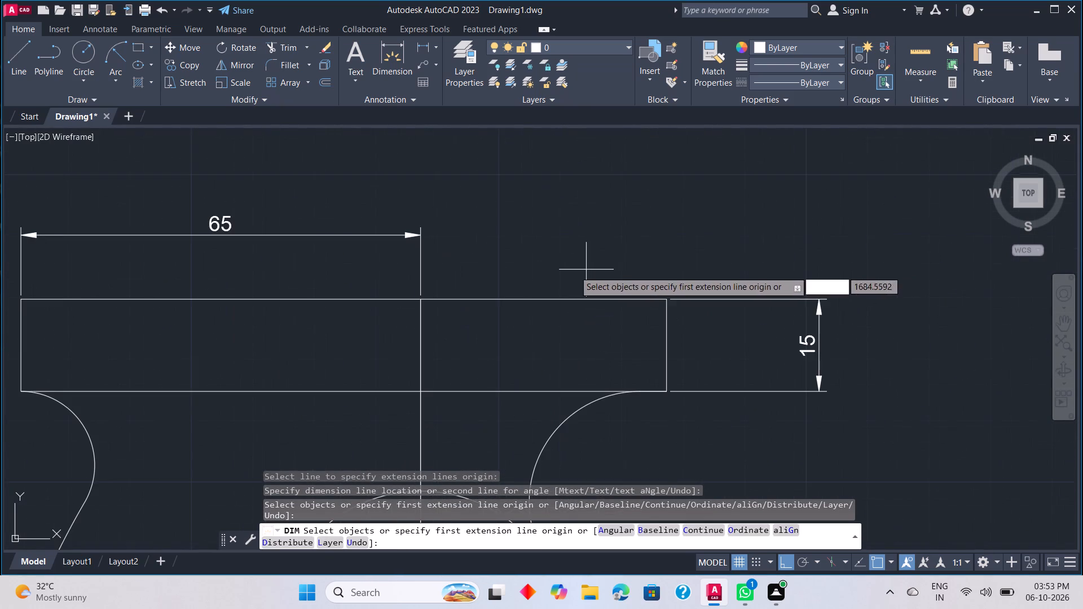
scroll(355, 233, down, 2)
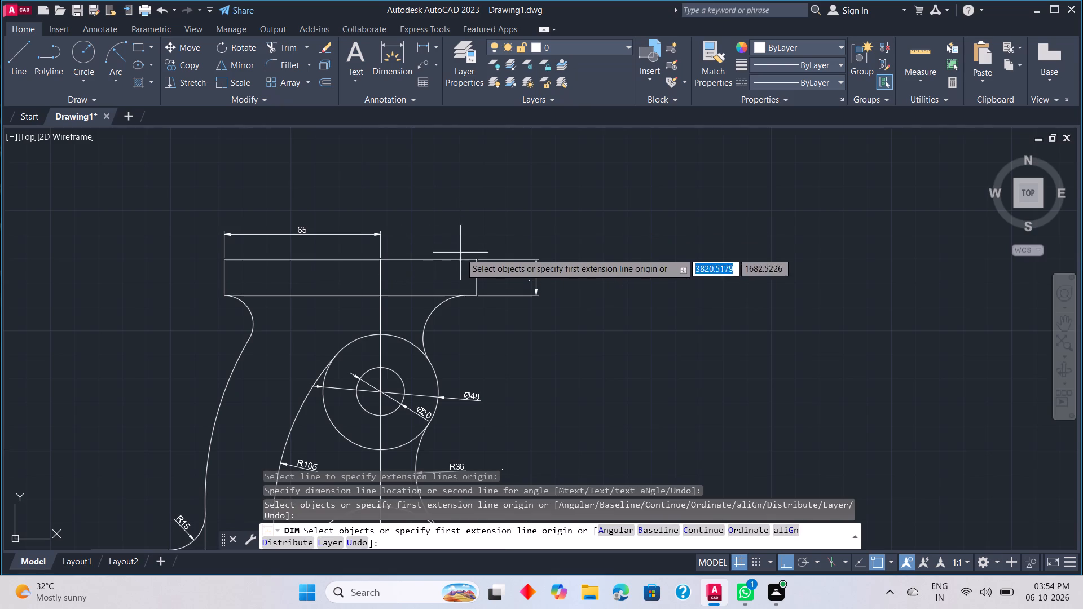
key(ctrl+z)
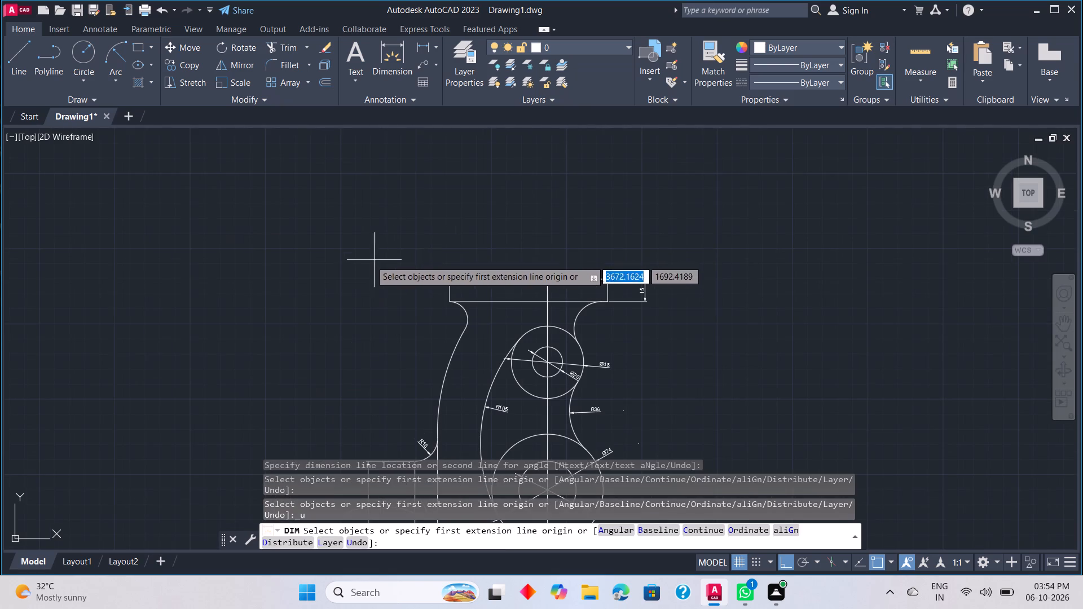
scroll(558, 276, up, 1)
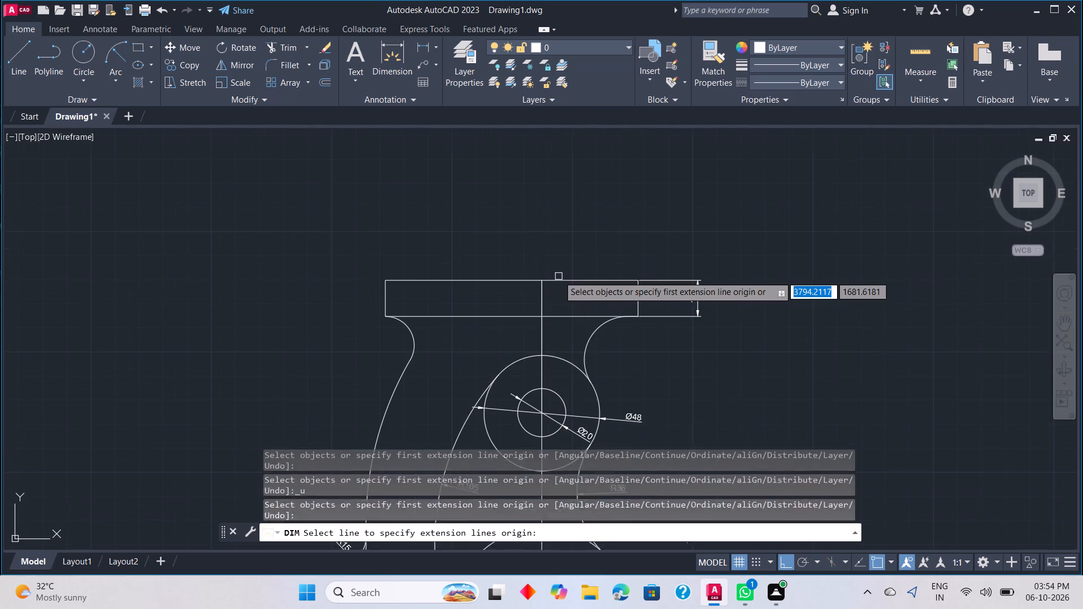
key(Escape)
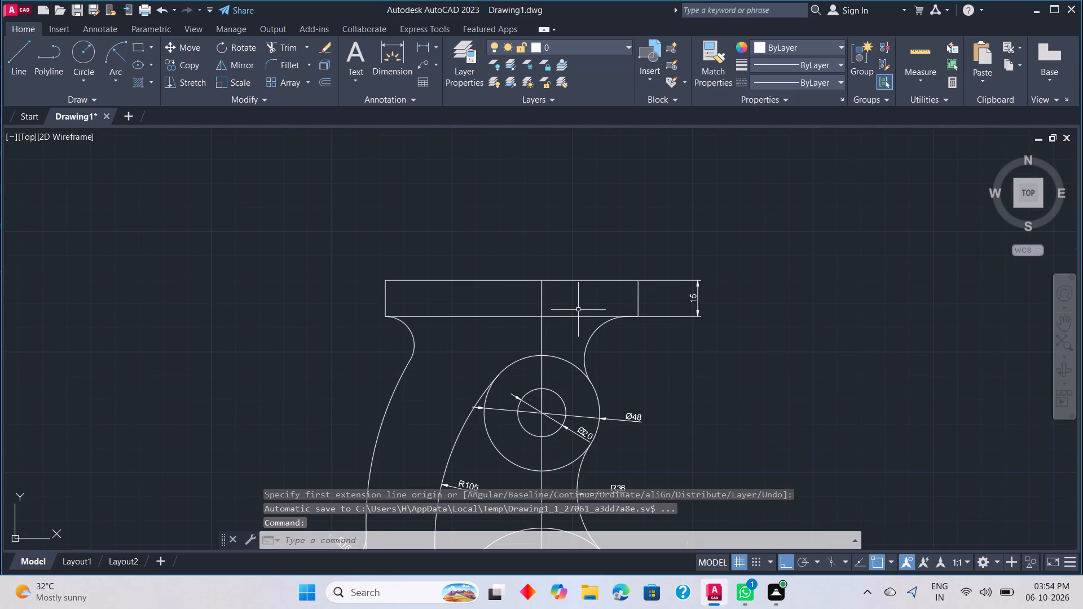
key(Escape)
Trim away the vertical centre line inside the top plate and between the plate and the upper outer circle.
key(t)
key(e)
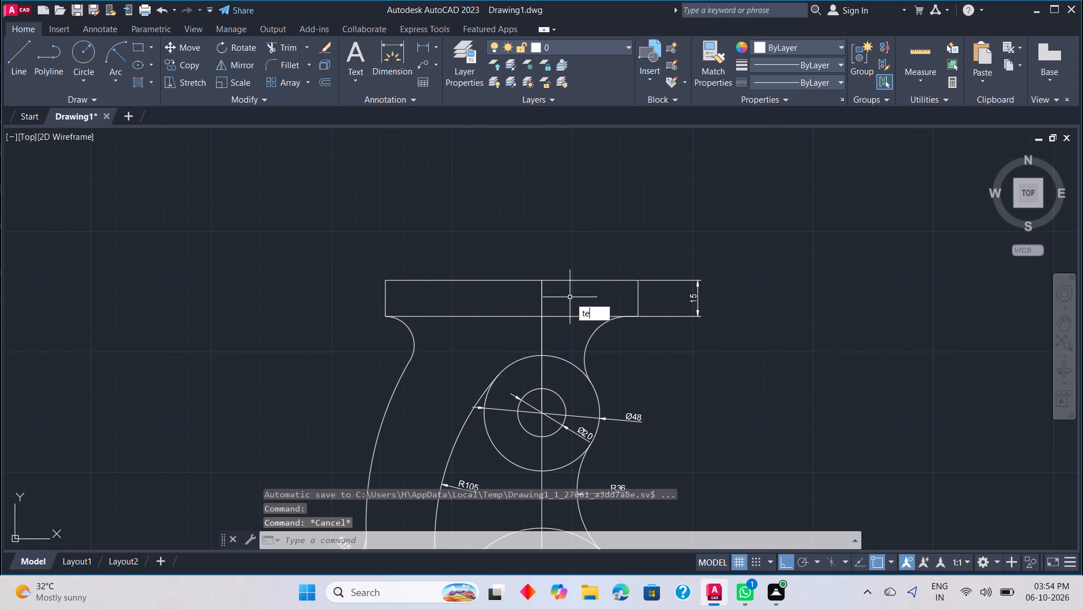
key(Escape)
text(tr)
key(space)
click(539, 303)
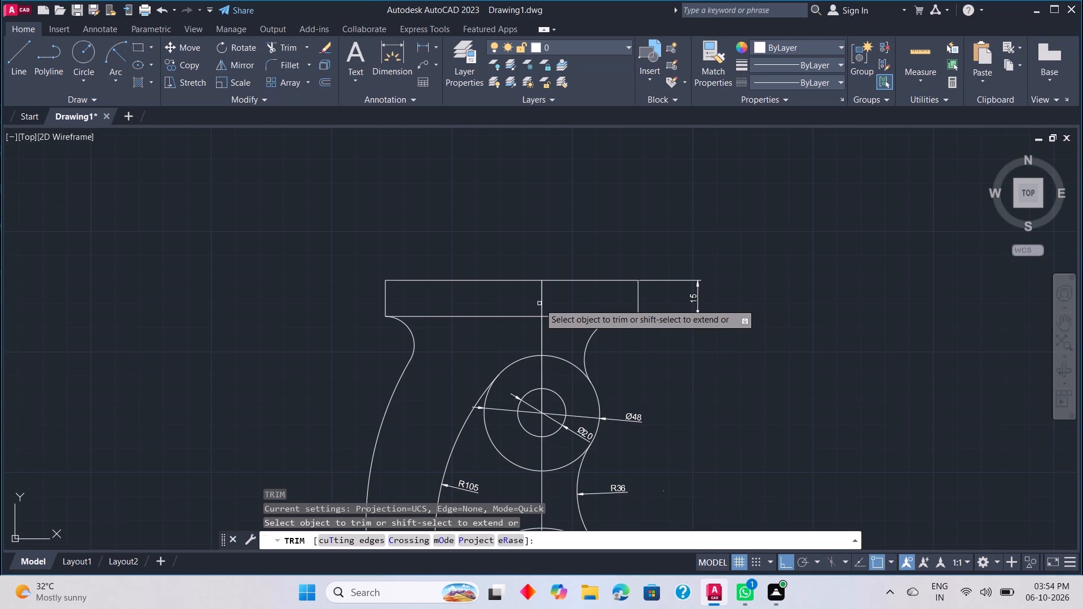
click(548, 307)
scroll(567, 313, down, 1)
middle_drag(553, 329, 553, 329)
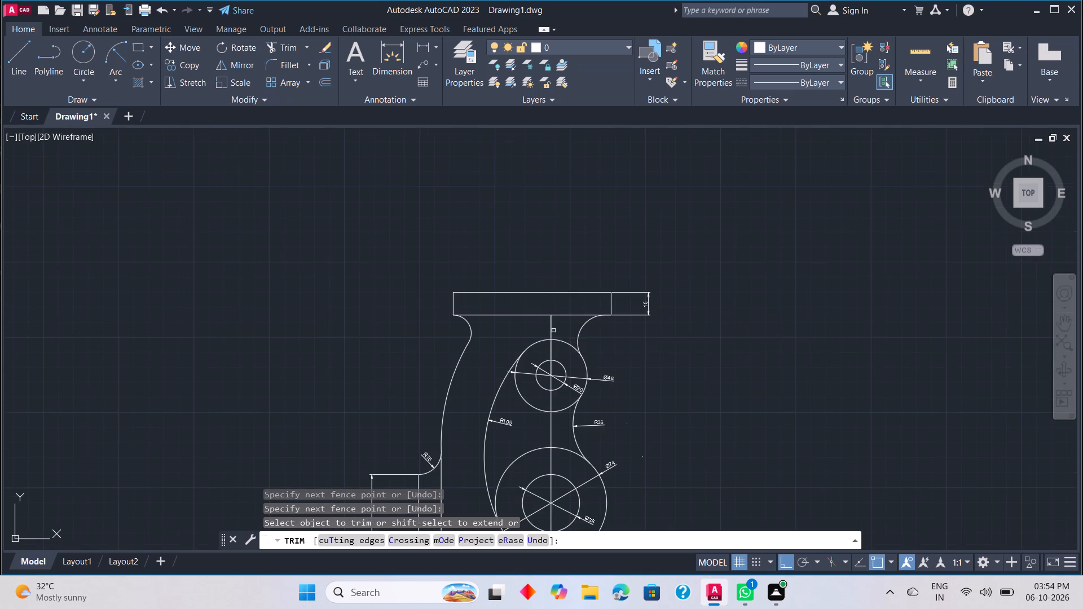
middle_drag(553, 329, 582, 233)
scroll(594, 248, up, 3)
drag(562, 189, 512, 201)
Trim away the vertical centre line within the upper circle pair, from the outer circle's top down to the inner circle's bottom.
scroll(535, 198, down, 3)
scroll(555, 252, up, 3)
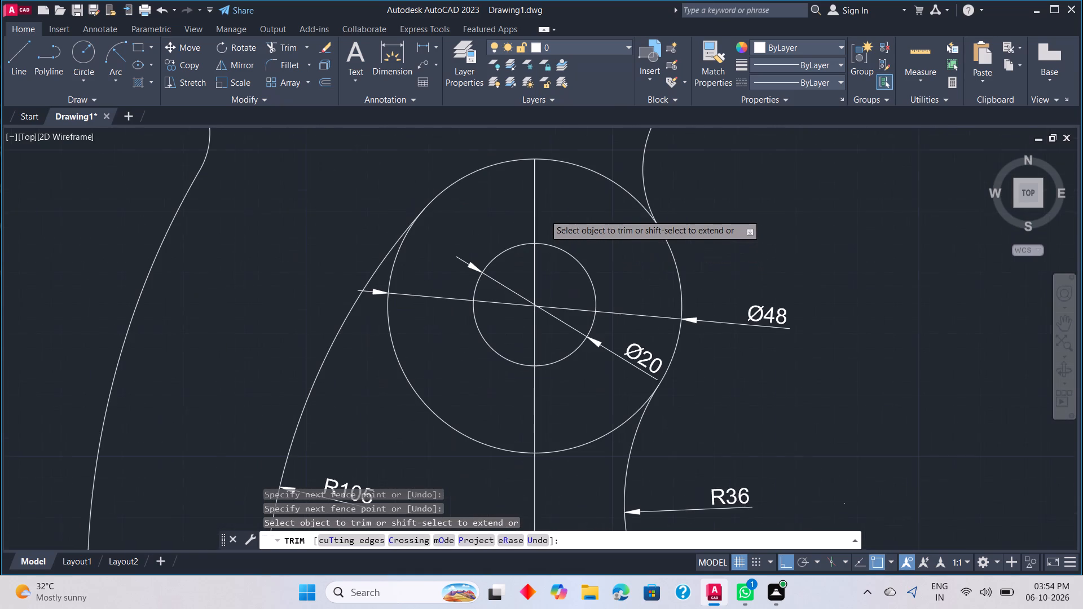
drag(560, 203, 530, 211)
scroll(561, 262, up, 2)
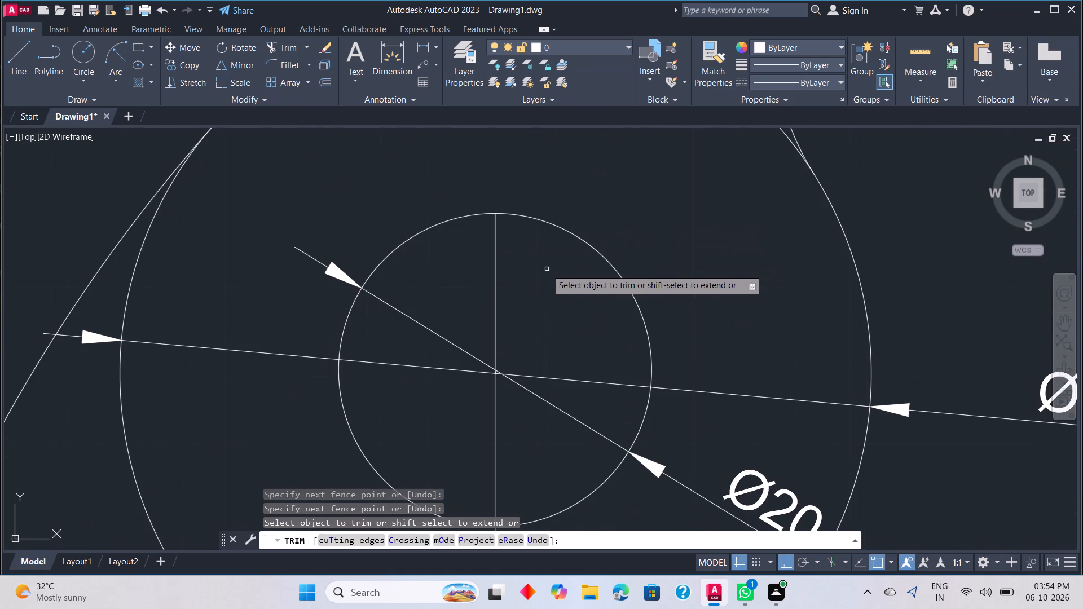
drag(527, 285, 471, 302)
middle_drag(500, 324, 521, 233)
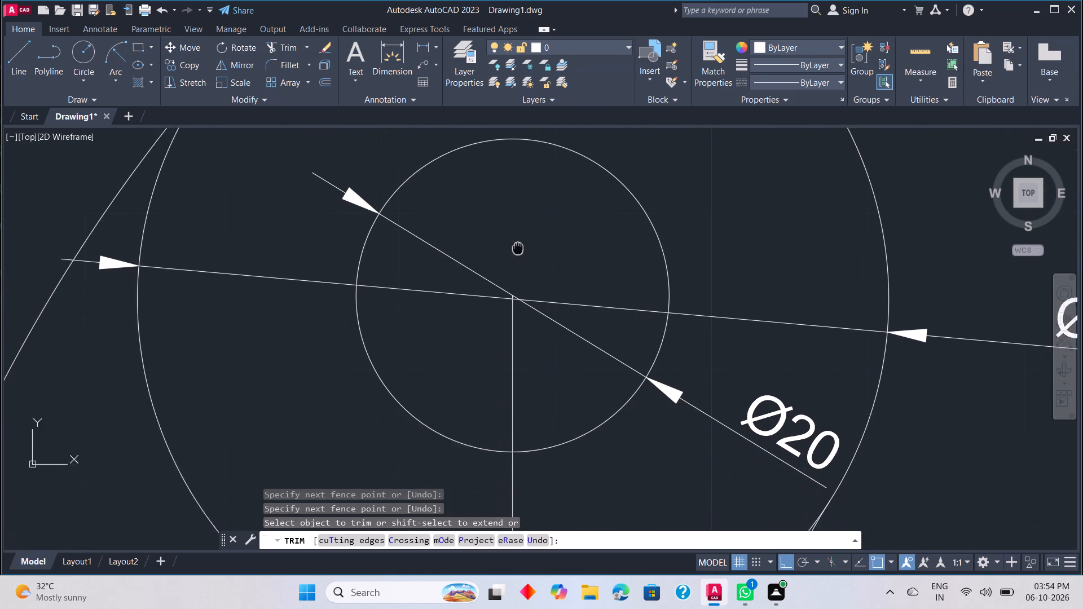
middle_drag(521, 233, 521, 227)
drag(527, 330, 501, 344)
scroll(499, 342, down, 3)
scroll(503, 345, up, 2)
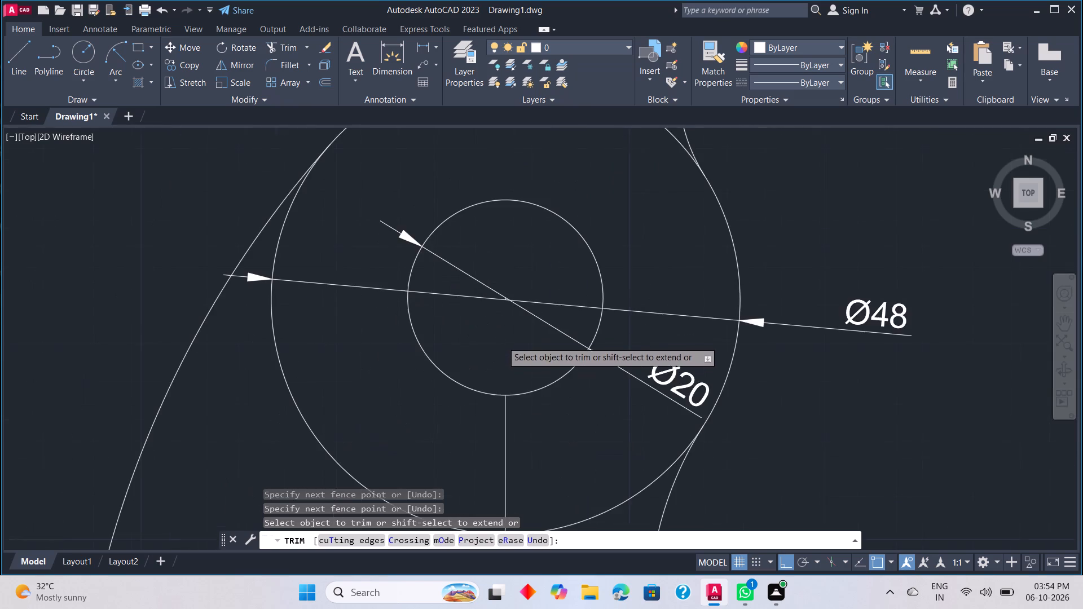
scroll(499, 331, up, 6)
middle_drag(499, 288, 509, 423)
scroll(538, 299, down, 3)
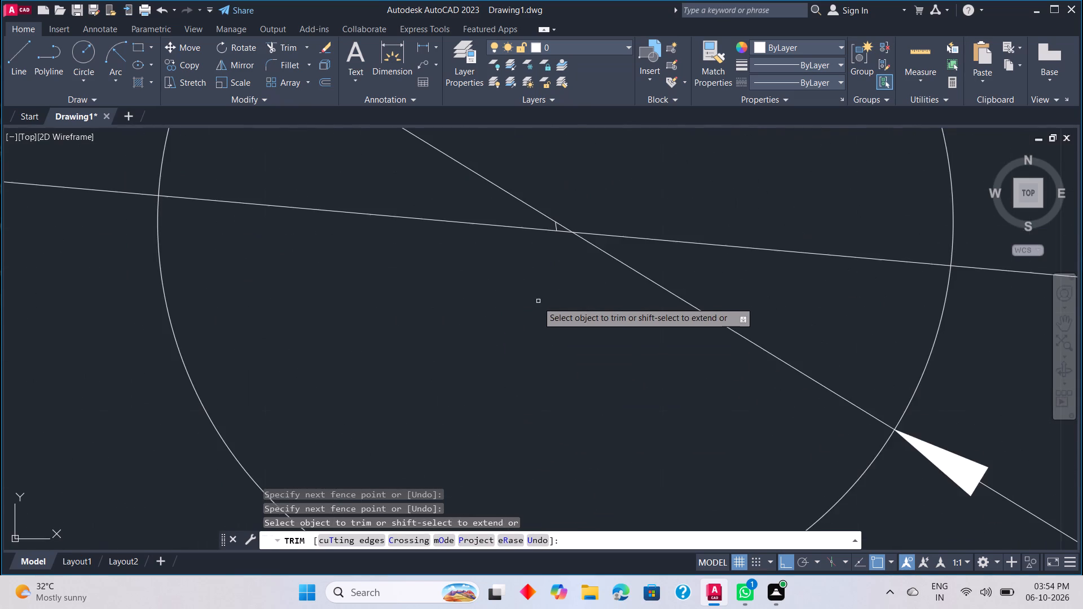
scroll(538, 298, down, 5)
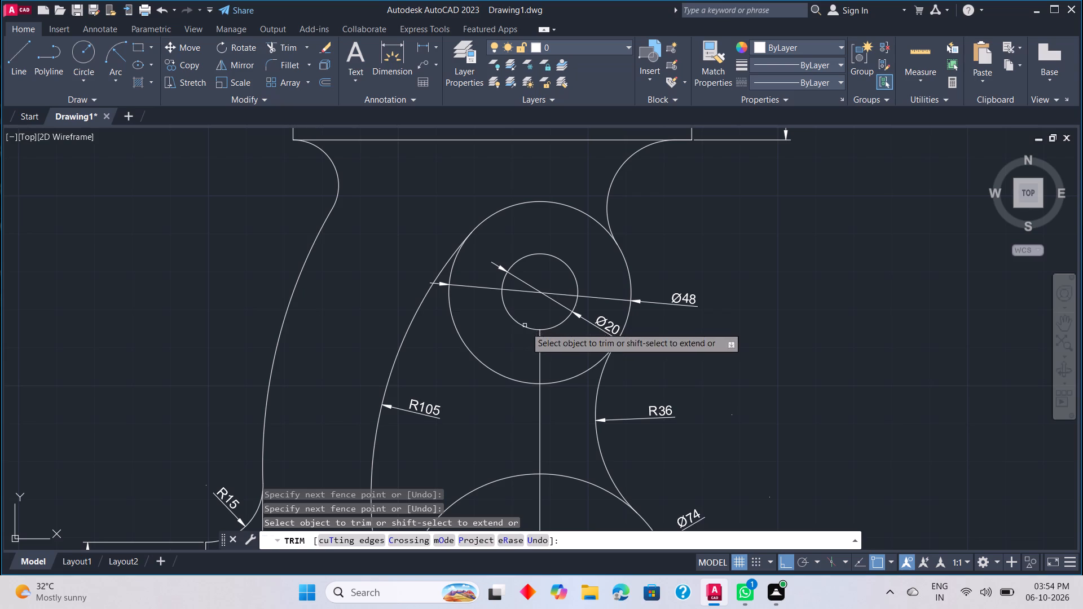
key(Escape)
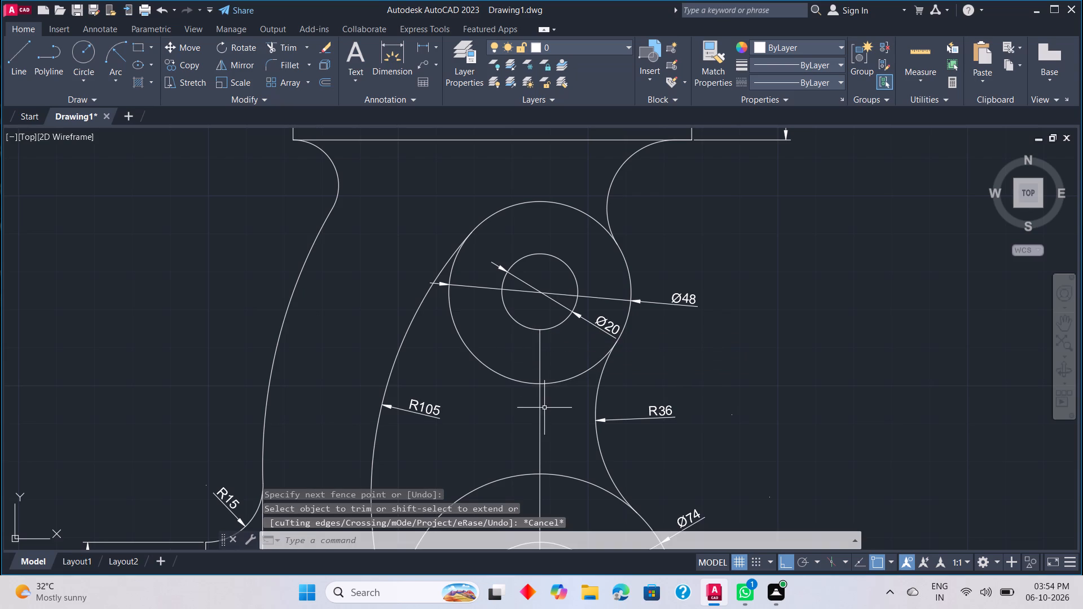
Draw a vertical line 65 units long from the bottom of the upper inner circle to the top plate's upper edge.
text(l)
key(space)
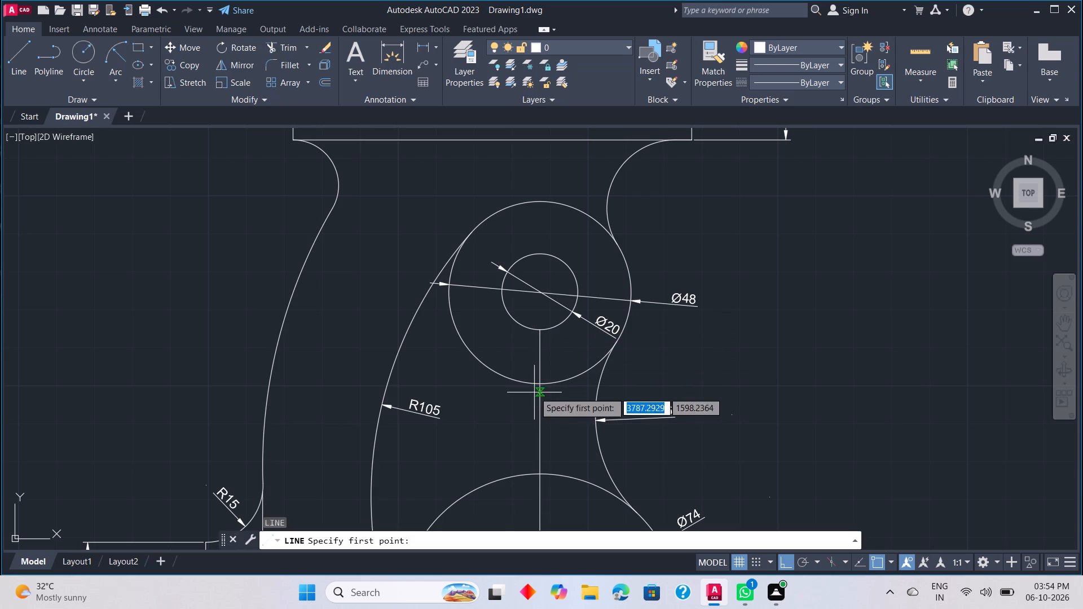
click(541, 329)
middle_drag(549, 162, 549, 321)
click(543, 248)
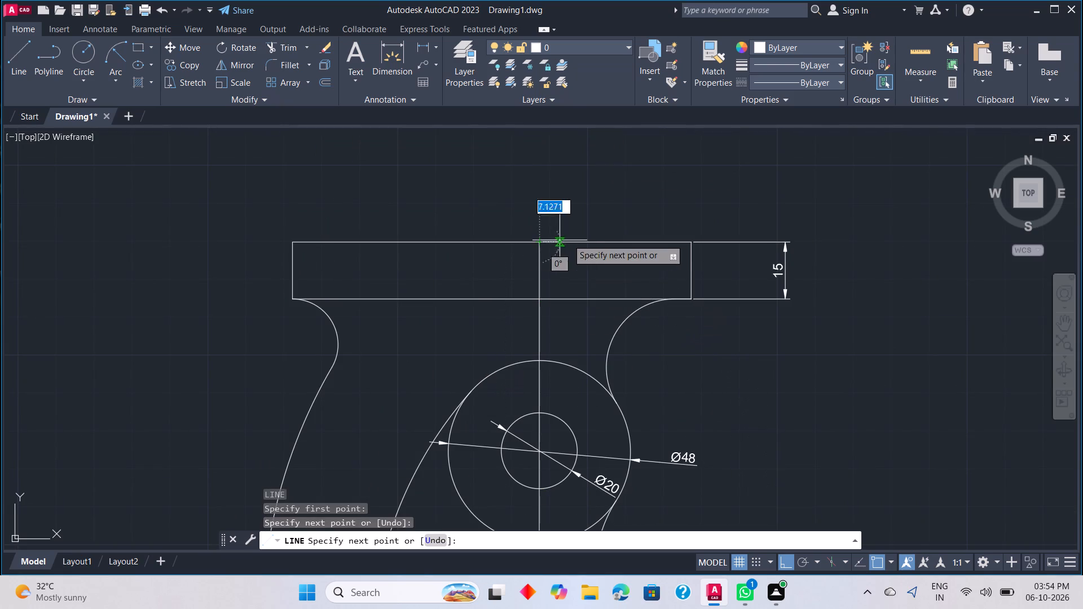
key(Escape)
Load the ACAD_ISO02W100 ISO dash linetype into the drawing.
scroll(564, 294, down, 1)
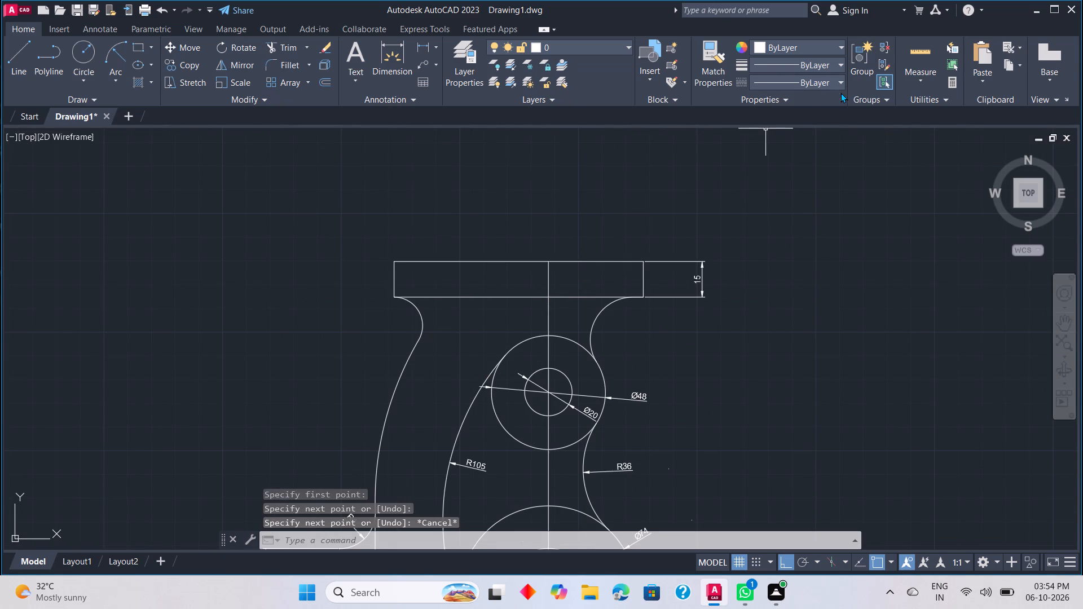
click(839, 78)
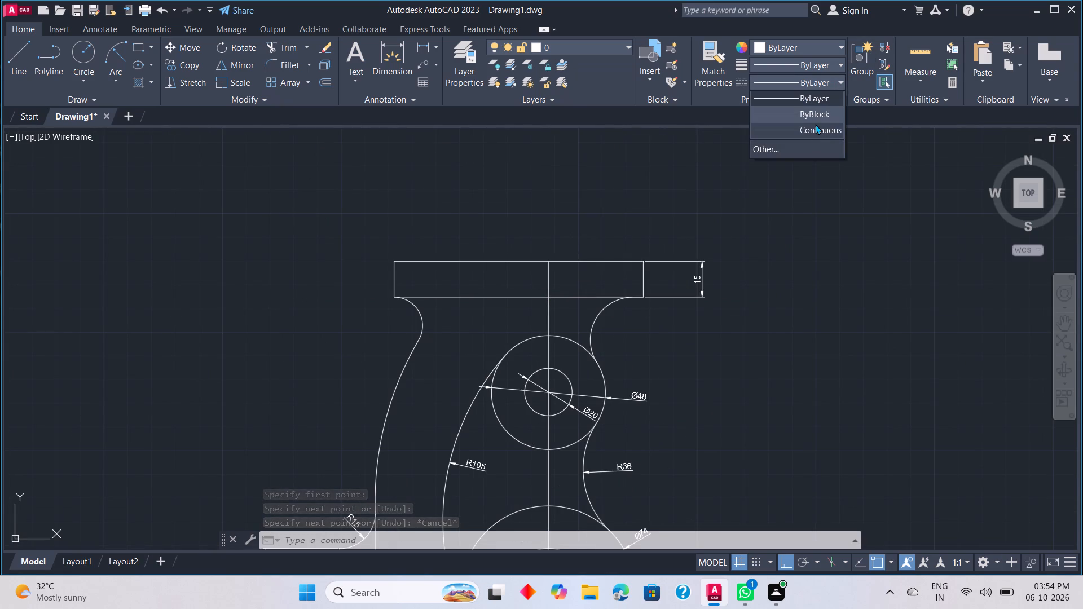
click(808, 156)
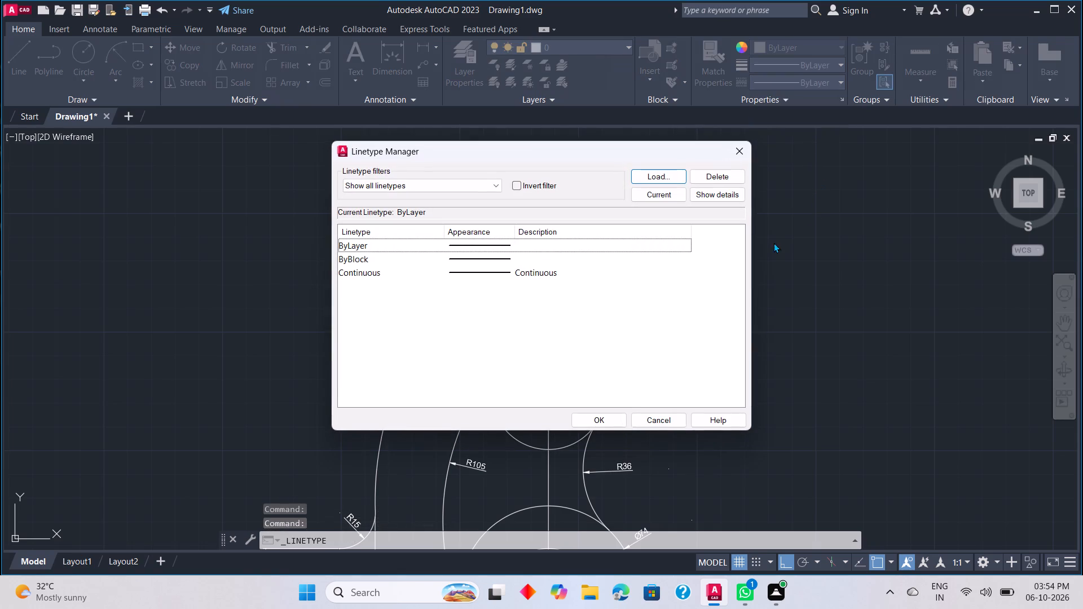
click(651, 175)
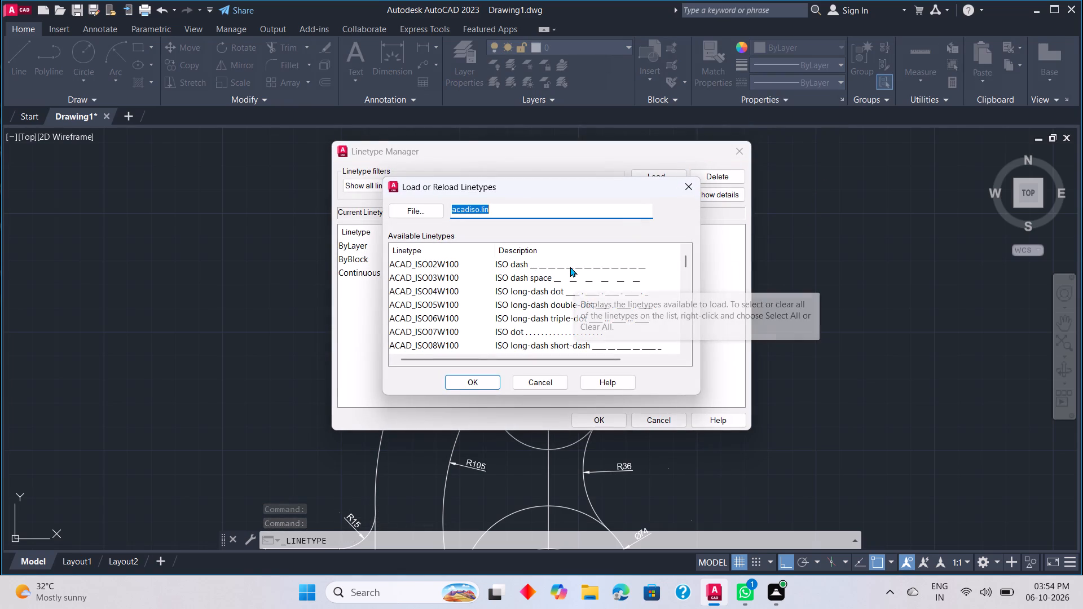
click(569, 266)
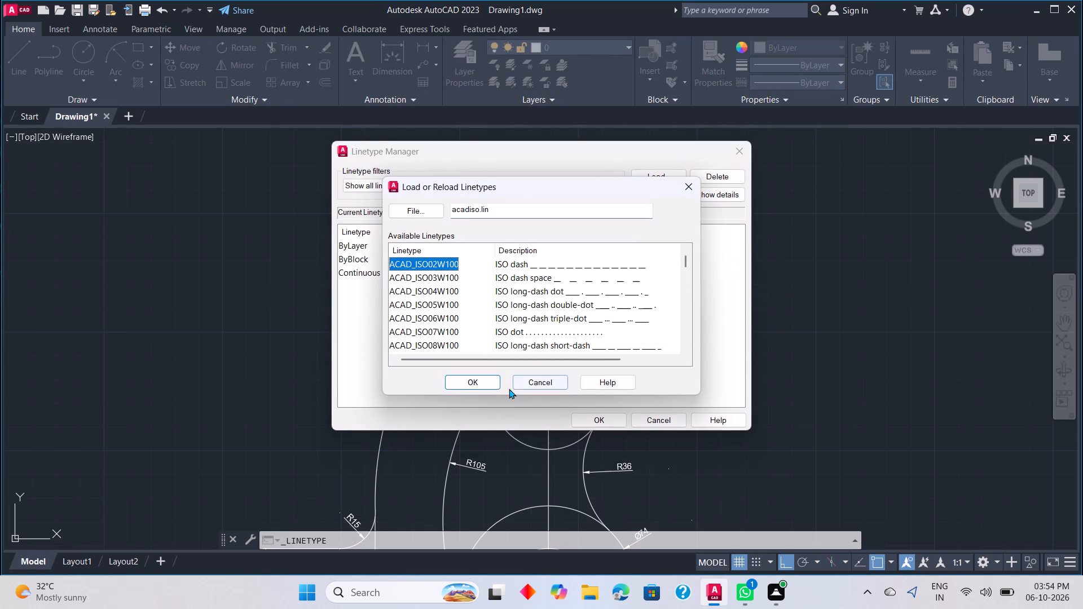
click(490, 382)
click(598, 418)
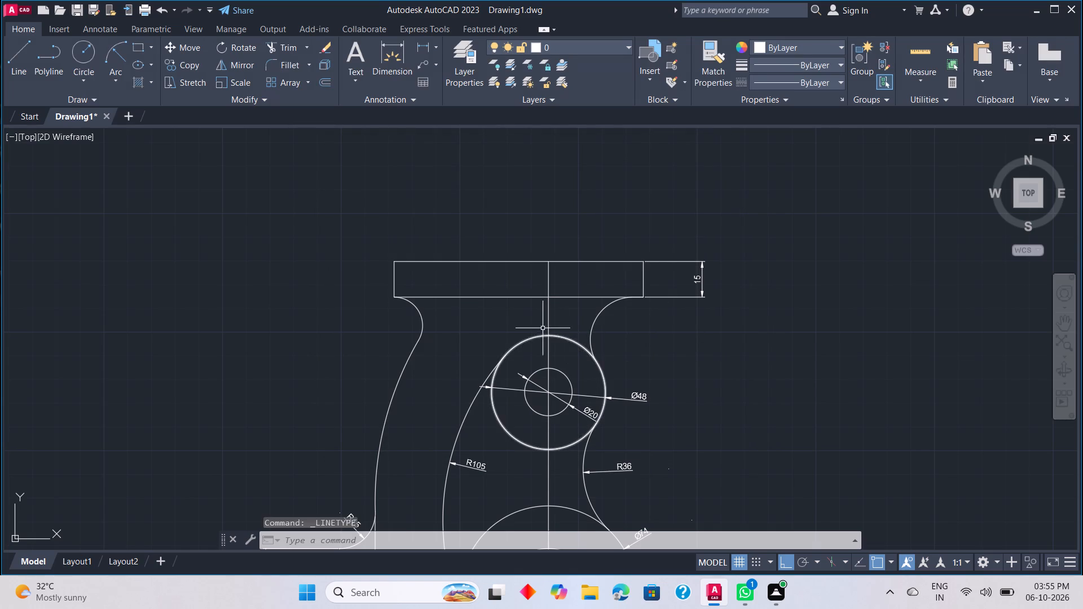
Change the linetype of the new vertical line through the top plate and upper circles to ACAD_ISO02W100.
double_click(550, 319)
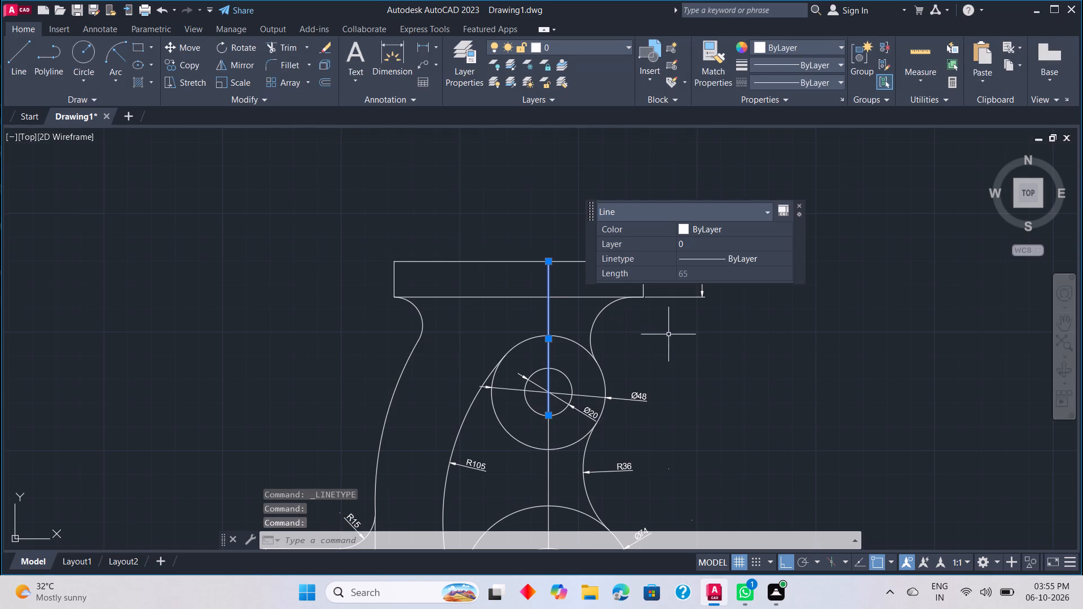
click(721, 226)
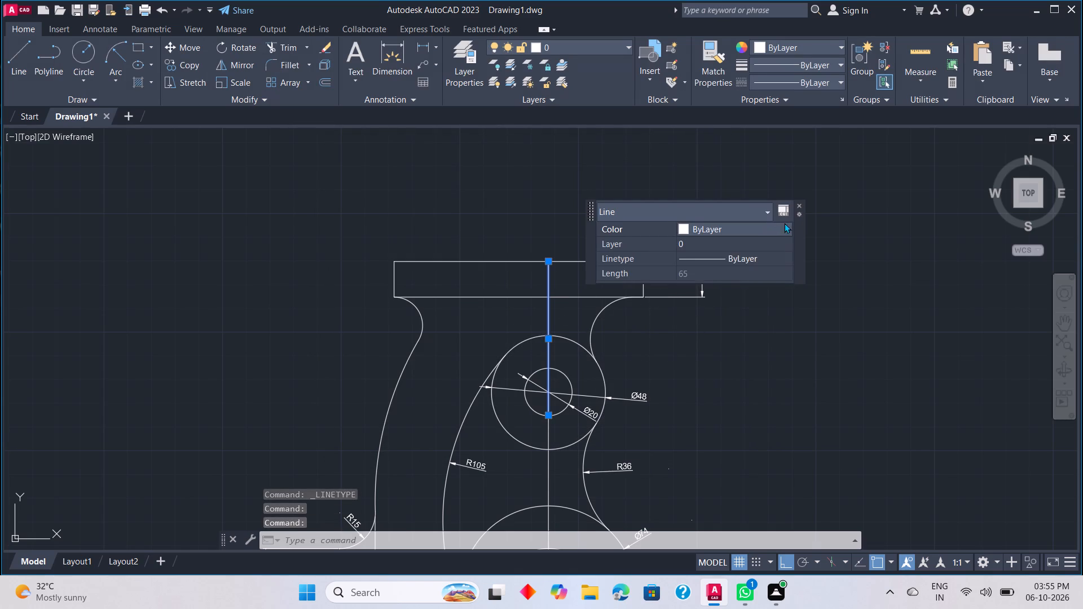
click(786, 226)
click(777, 224)
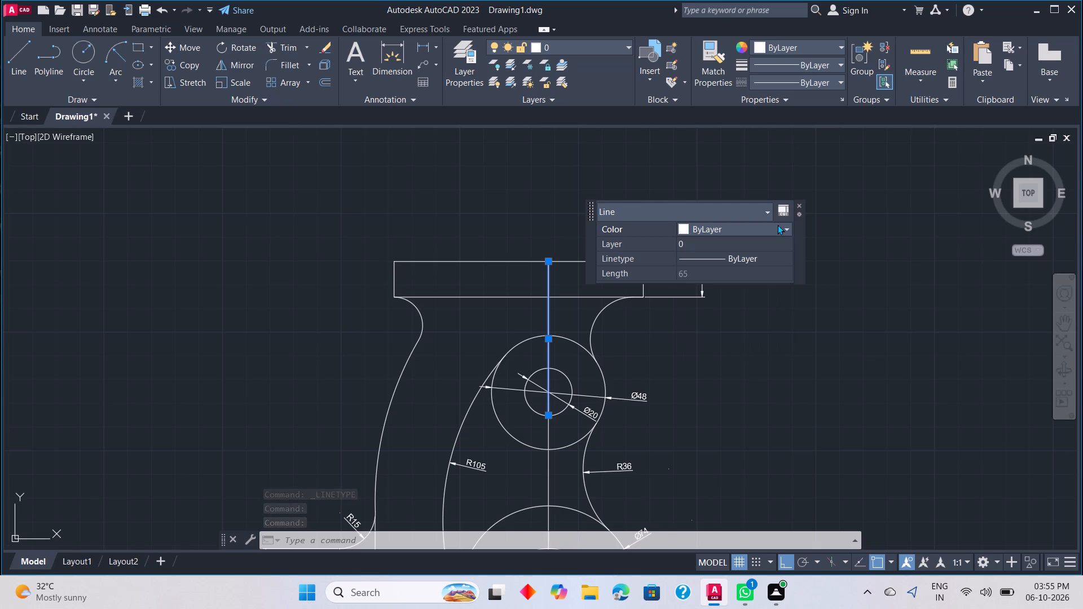
click(752, 258)
click(781, 257)
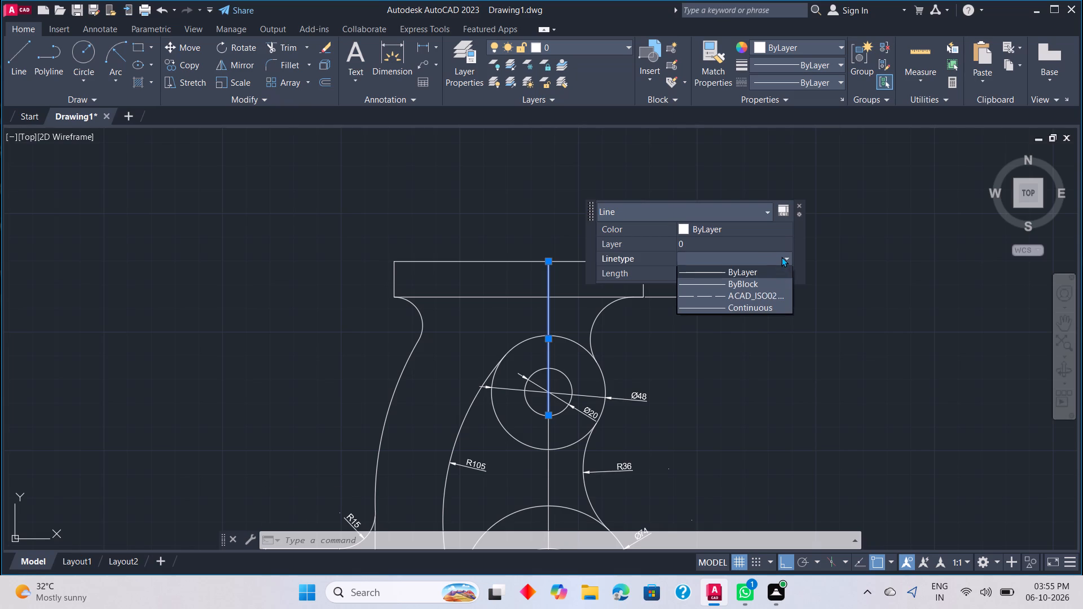
click(768, 291)
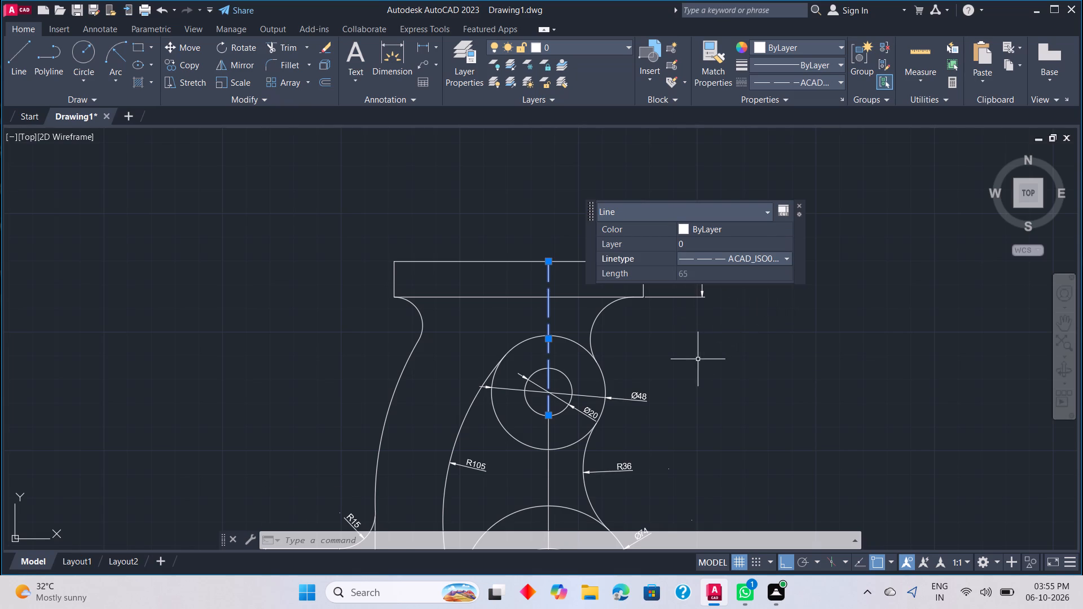
click(693, 363)
key(Escape)
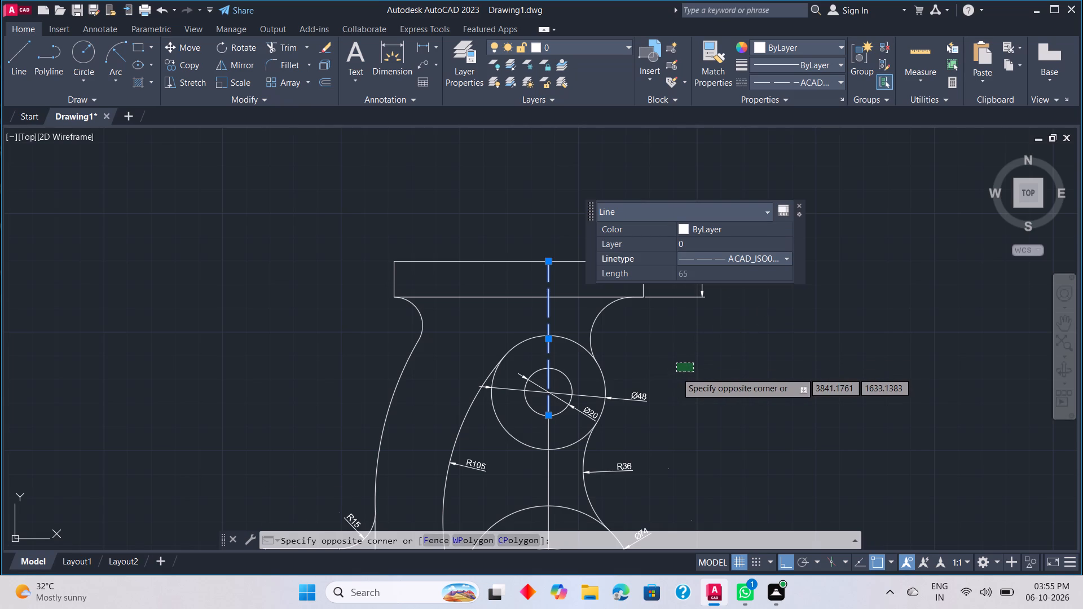
Change the linetype of the vertical centre line between the upper inner circle and the lower circles' centre to ACAD_ISO02W100.
key(Escape)
middle_drag(644, 462, 680, 361)
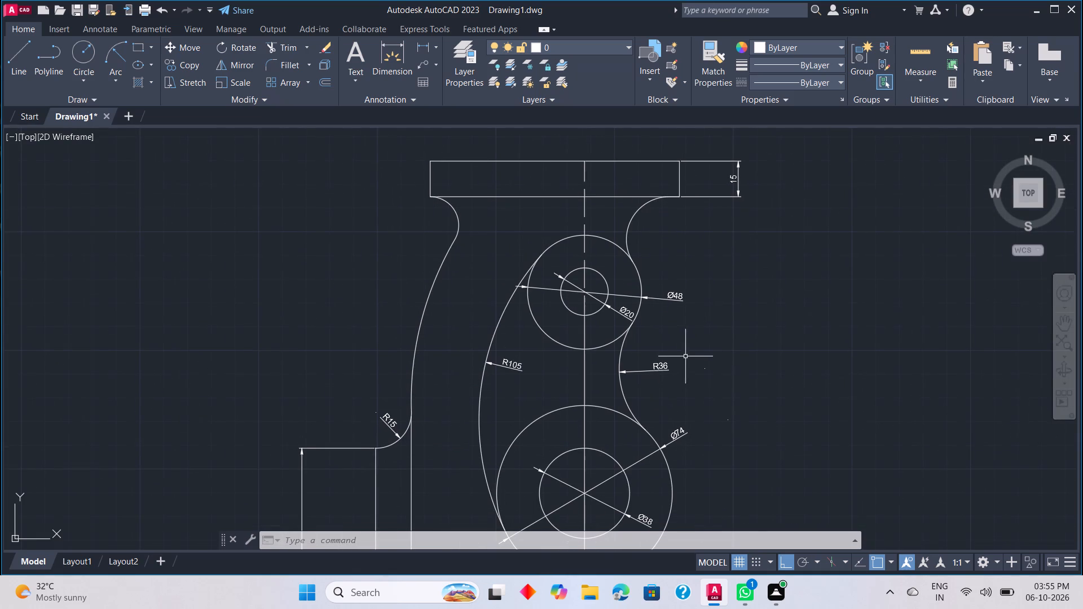
double_click(584, 370)
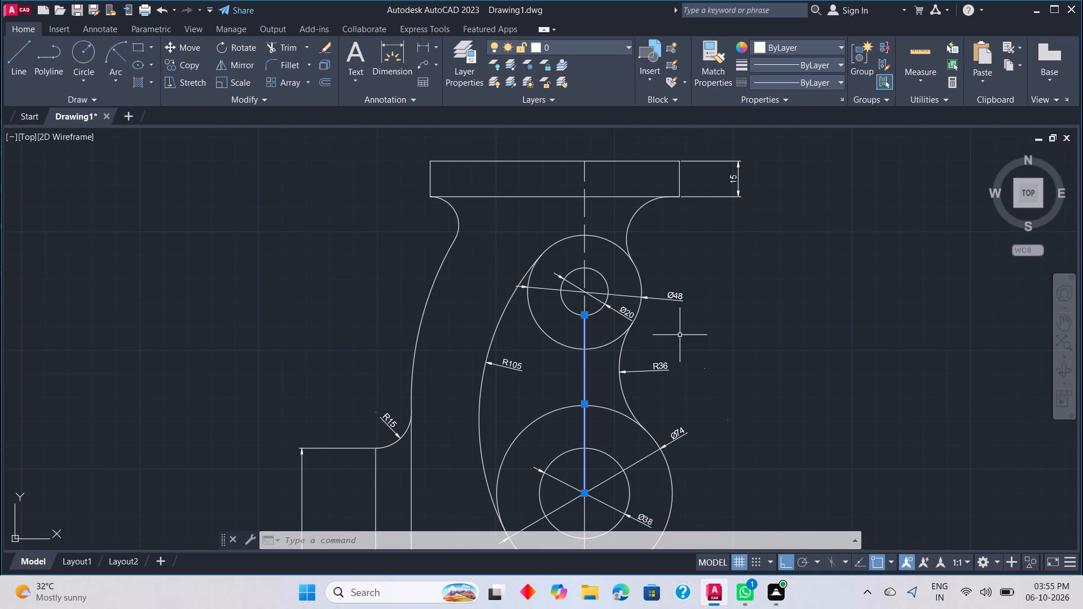
key(Escape)
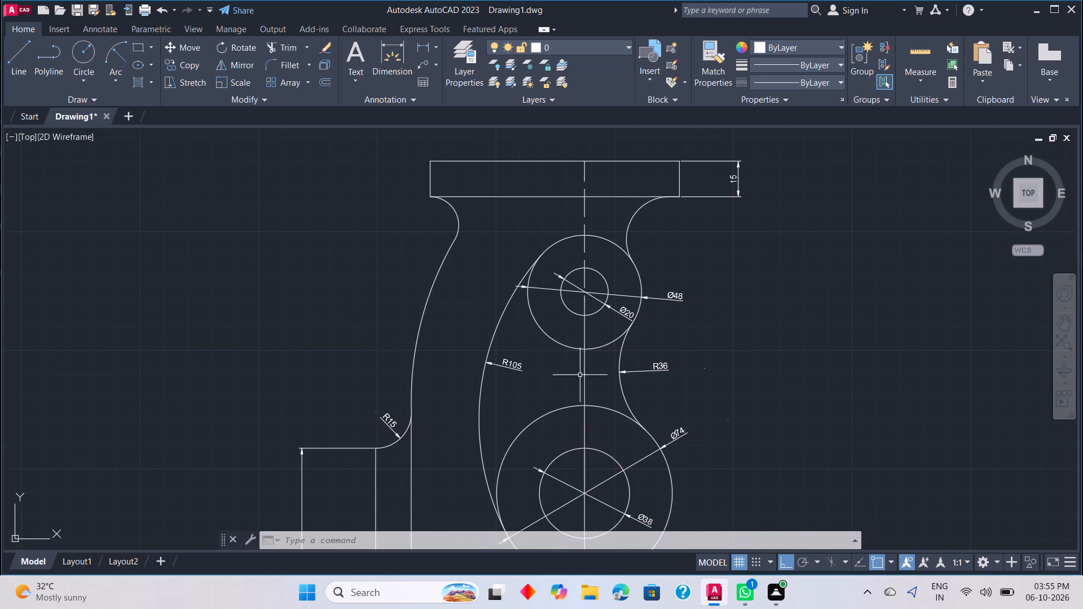
scroll(598, 409, down, 1)
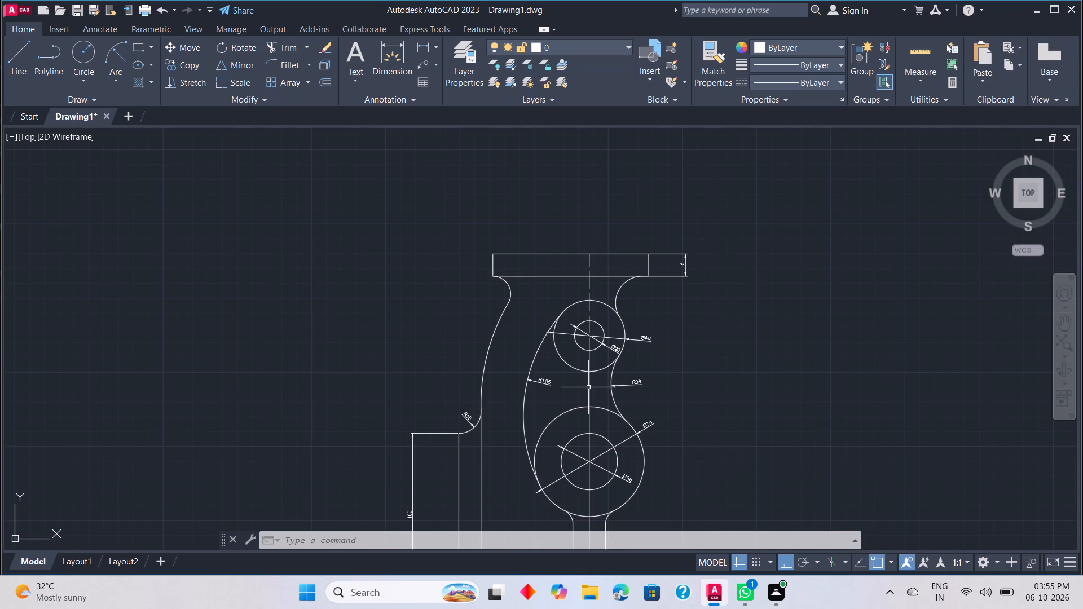
double_click(589, 388)
click(774, 345)
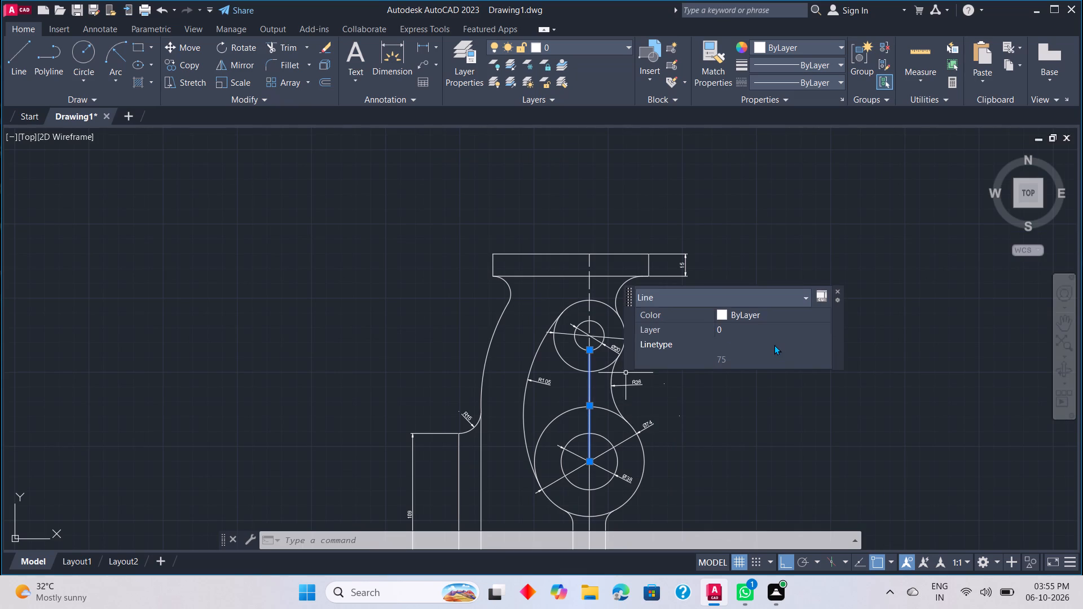
click(828, 343)
click(806, 382)
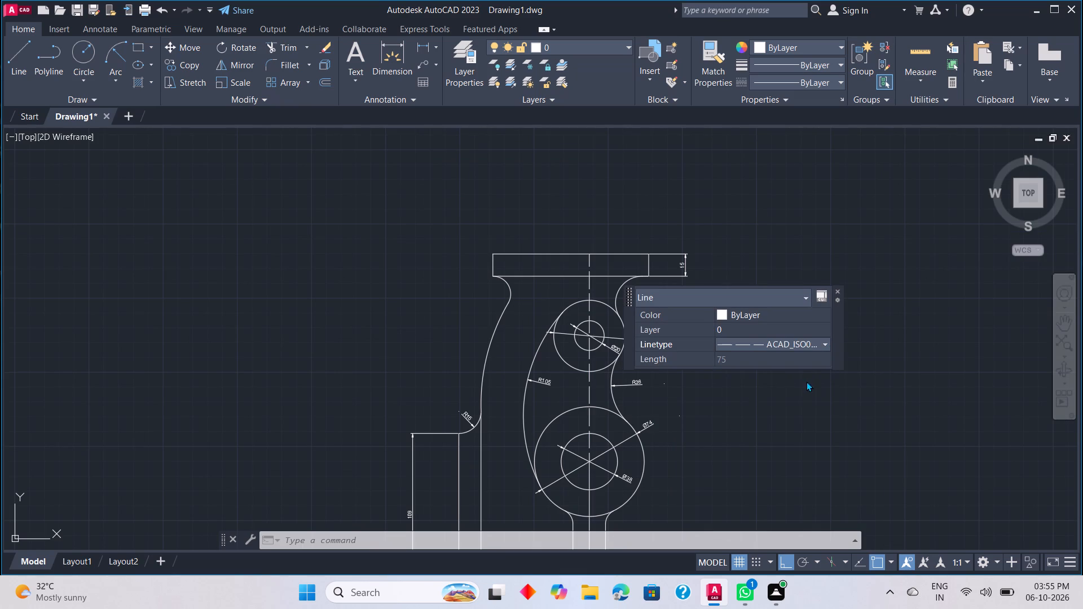
click(683, 411)
scroll(676, 418, down, 1)
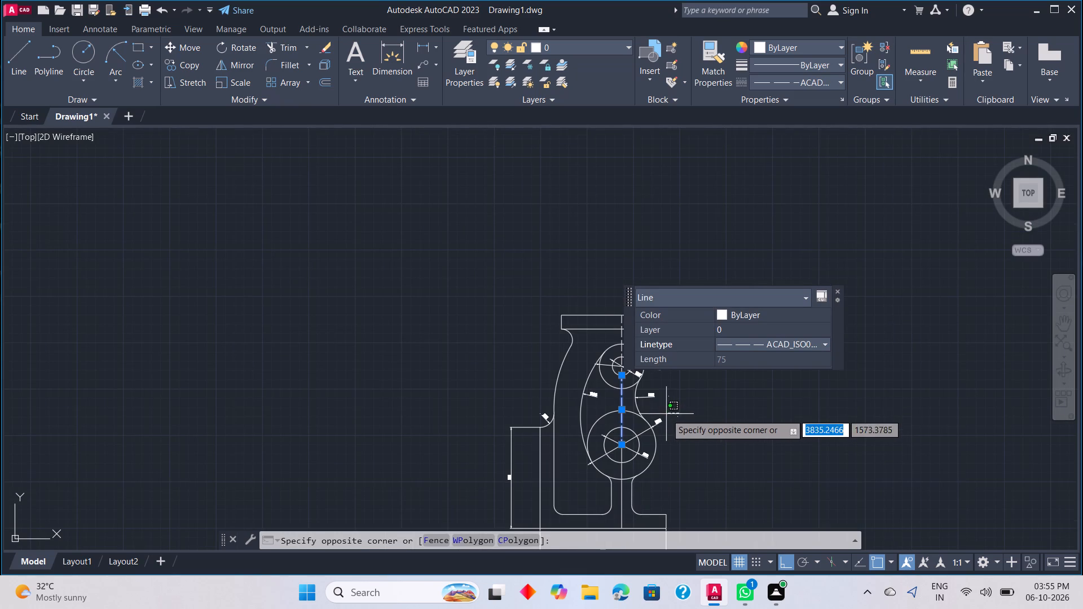
key(Escape)
scroll(673, 441, up, 1)
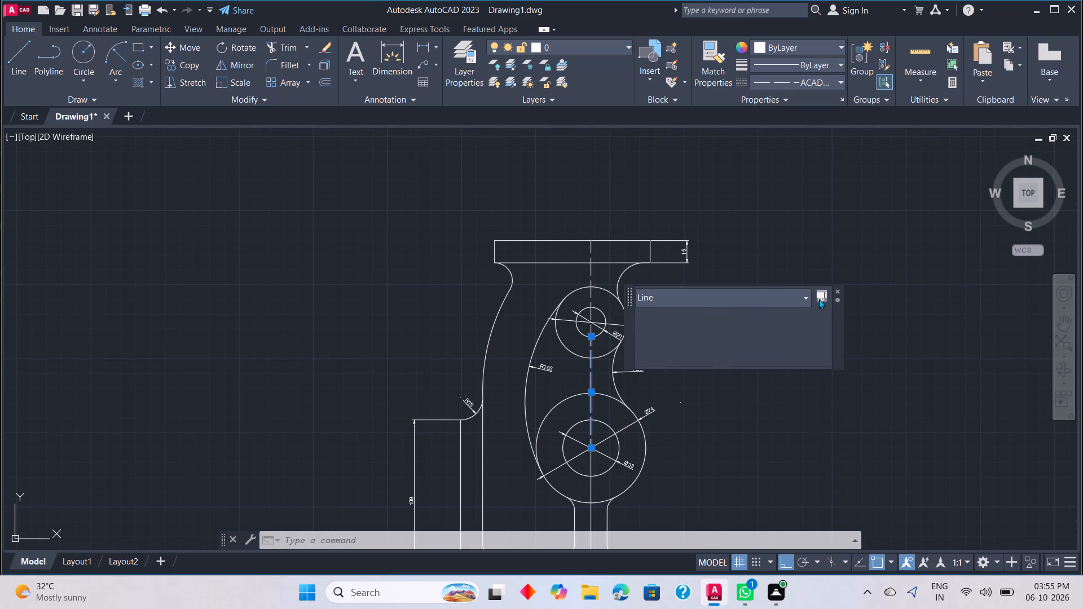
click(837, 289)
key(Escape)
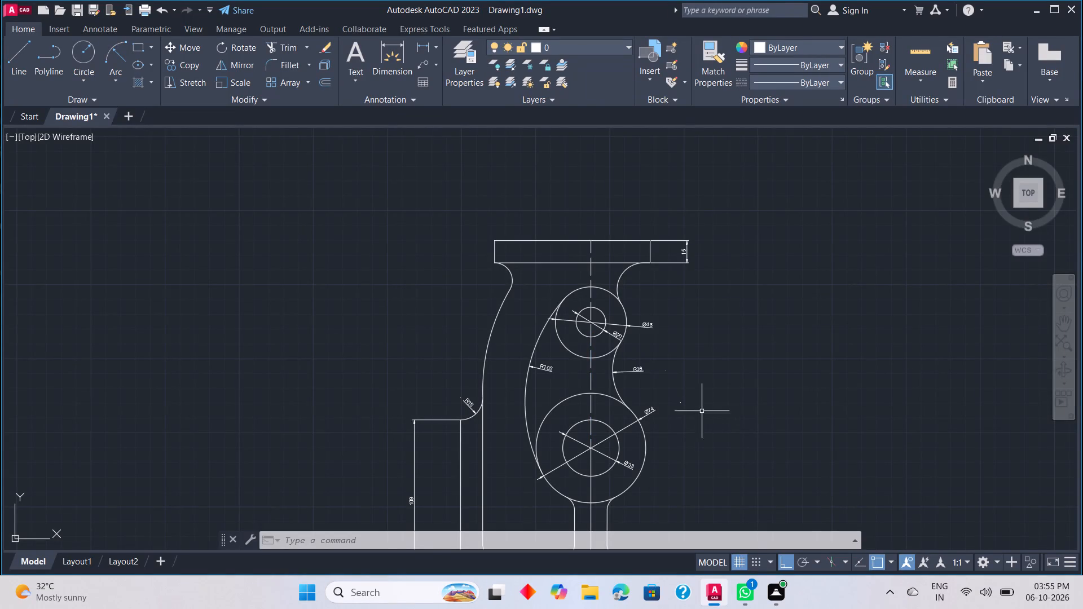
Change the linetype of the vertical centre line from the lower circles' centre down to the base's bottom edge to ACAD_ISO02W100.
middle_drag(667, 457, 689, 321)
scroll(607, 402, up, 1)
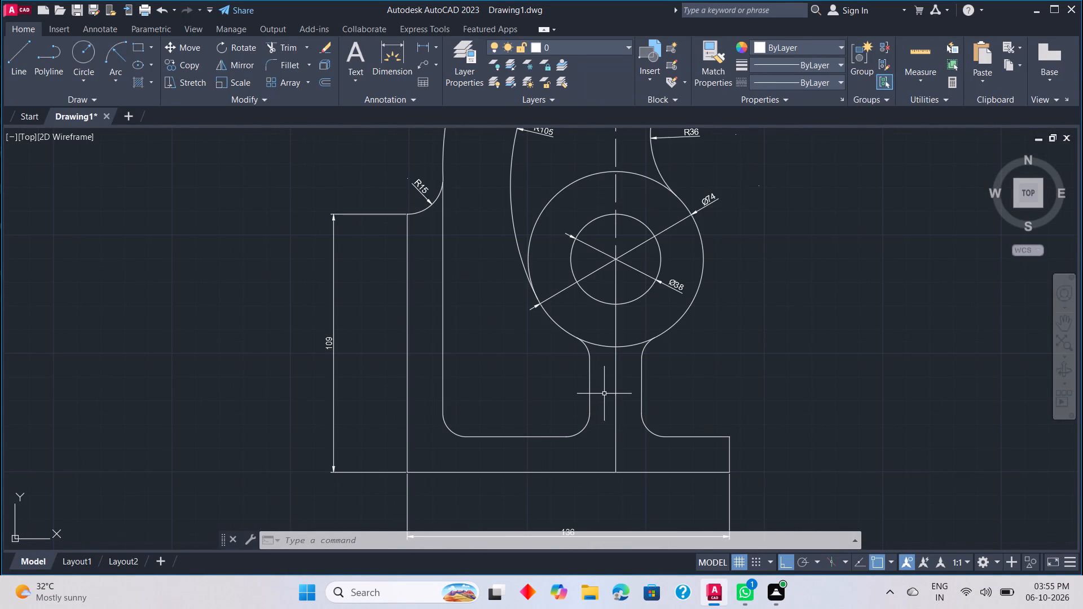
scroll(604, 392, down, 2)
middle_drag(604, 391, 607, 418)
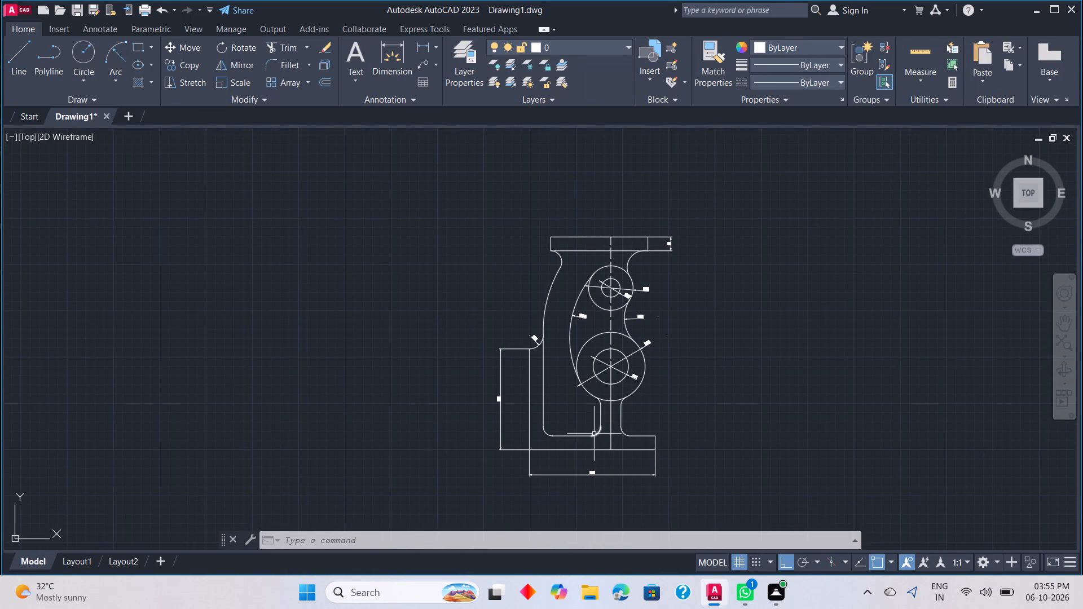
scroll(607, 417, up, 4)
scroll(609, 411, down, 2)
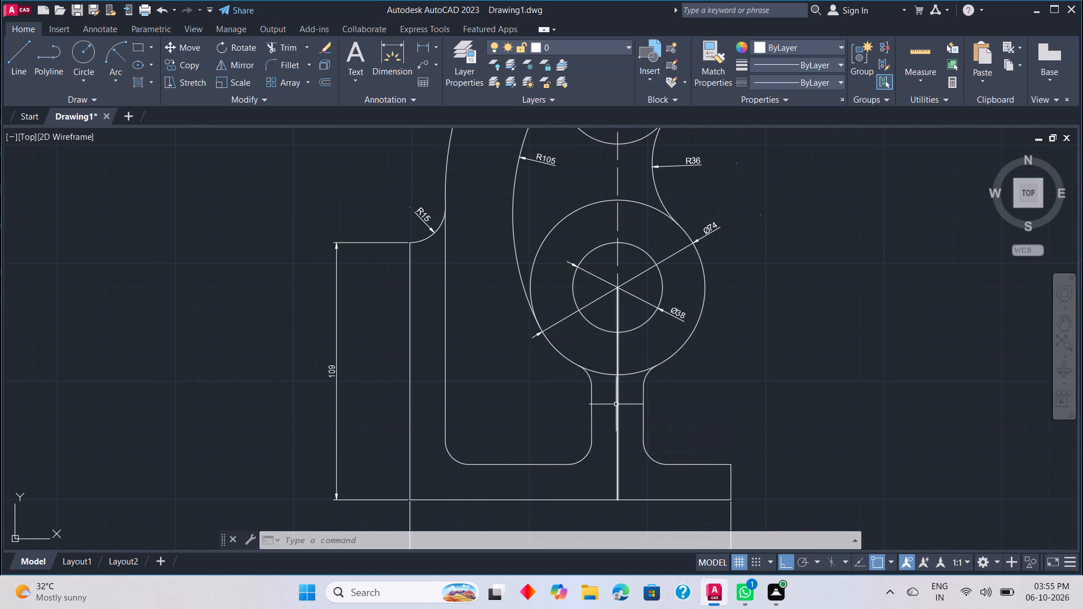
double_click(616, 404)
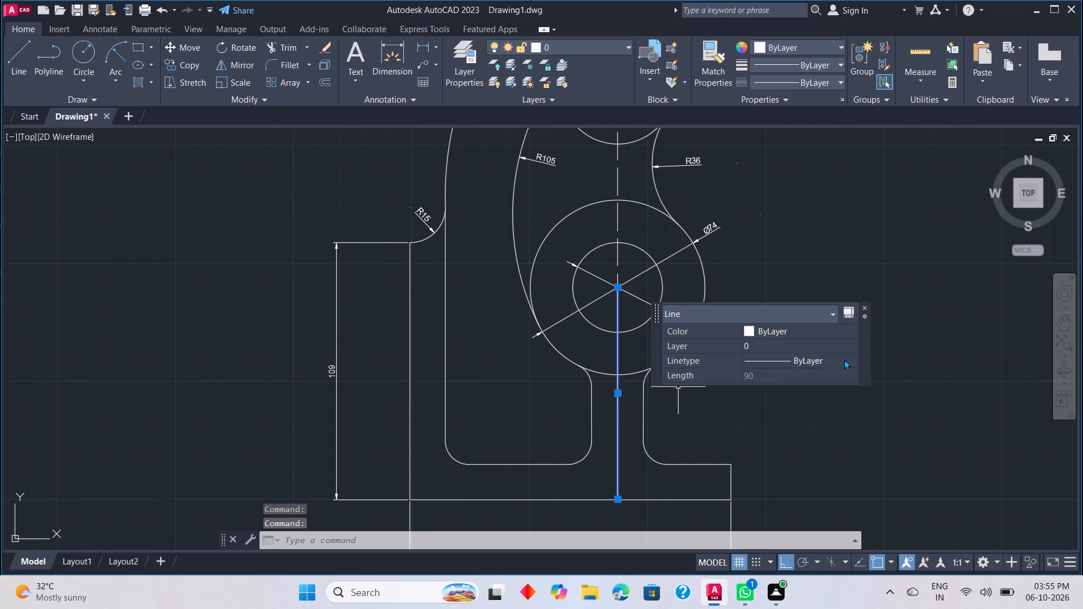
click(848, 359)
click(855, 359)
click(818, 395)
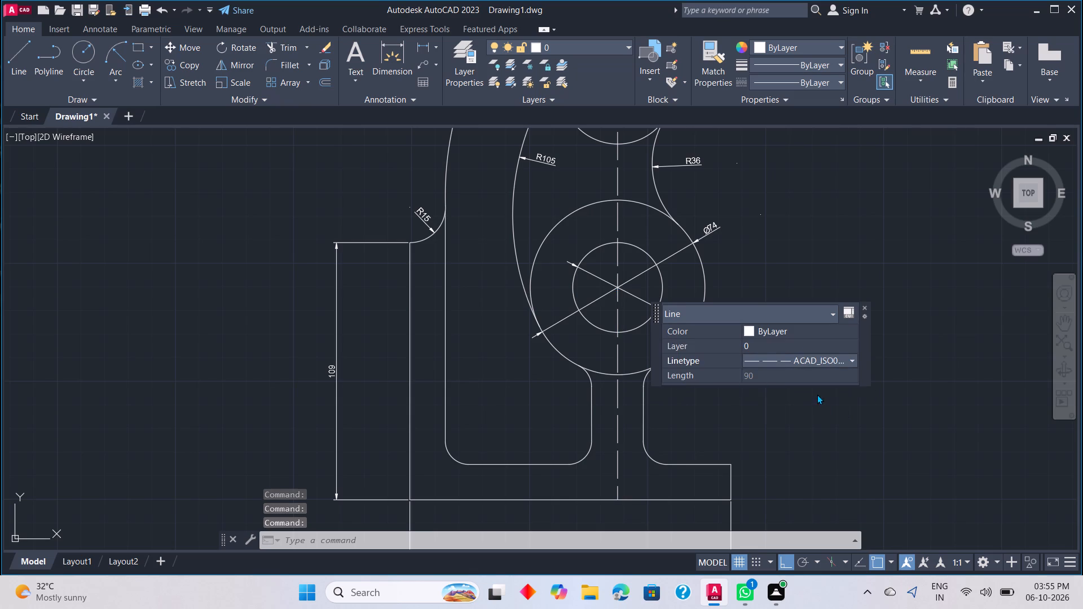
click(753, 434)
key(Escape)
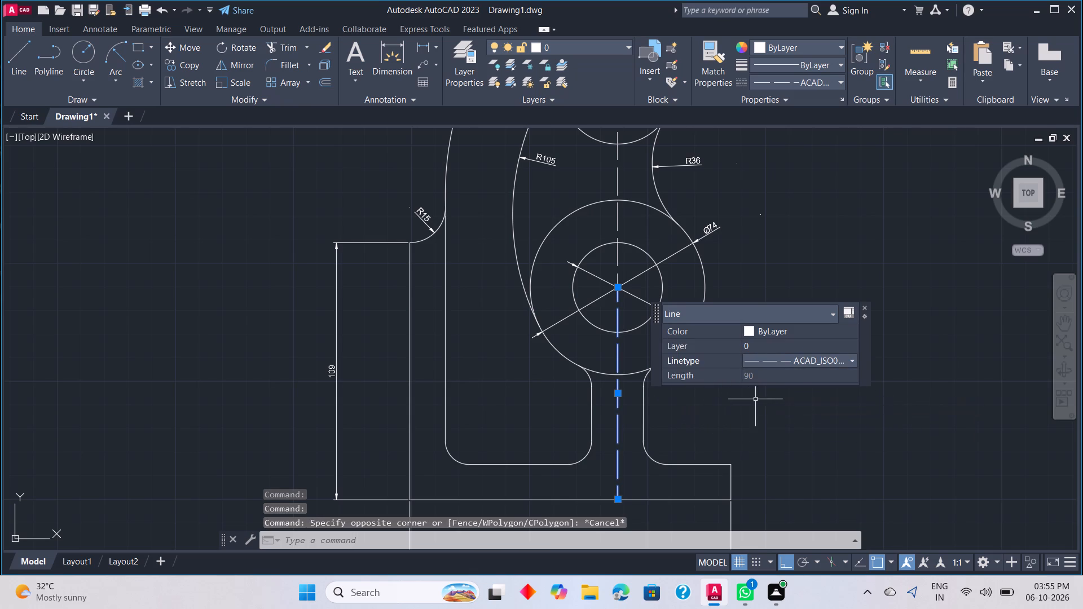
click(865, 307)
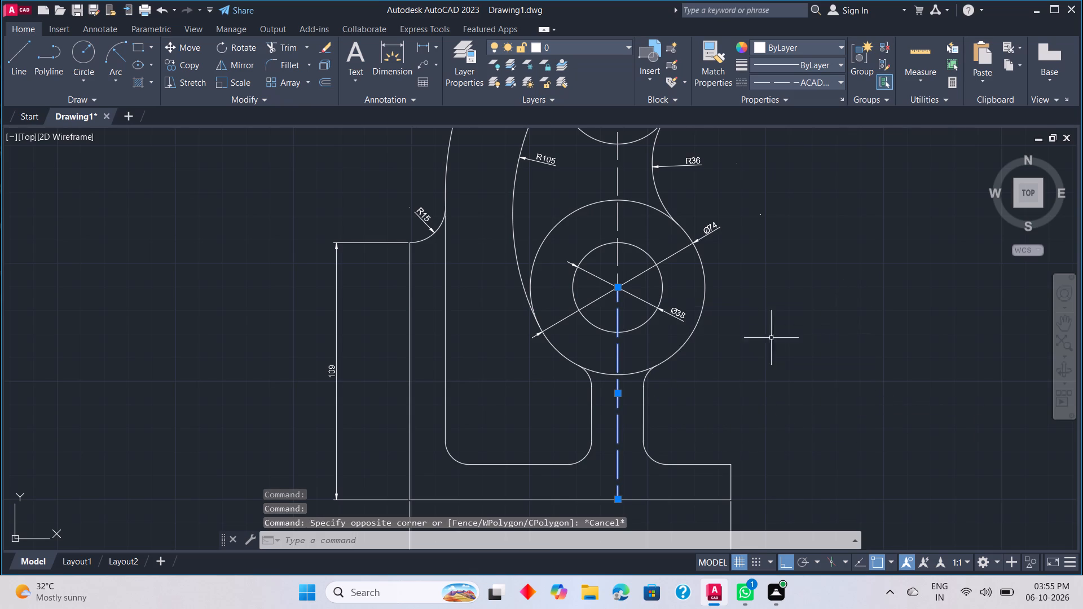
scroll(743, 346, down, 2)
key(Escape)
scroll(741, 345, up, 1)
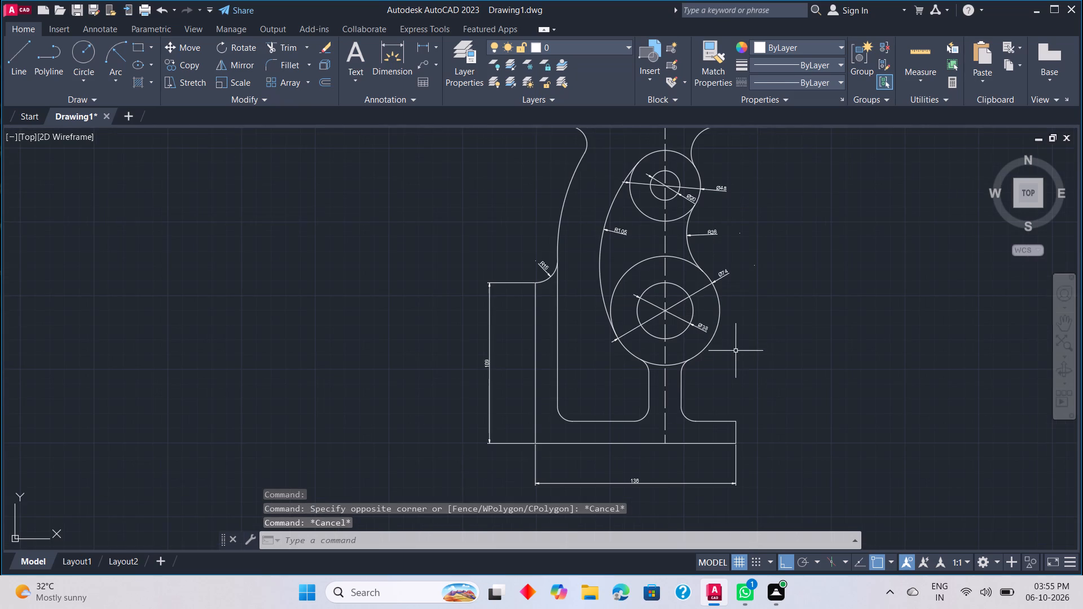
Dimension the full width of the top plate between its two upper corners, placing the dimension above the plate.
scroll(724, 318, down, 1)
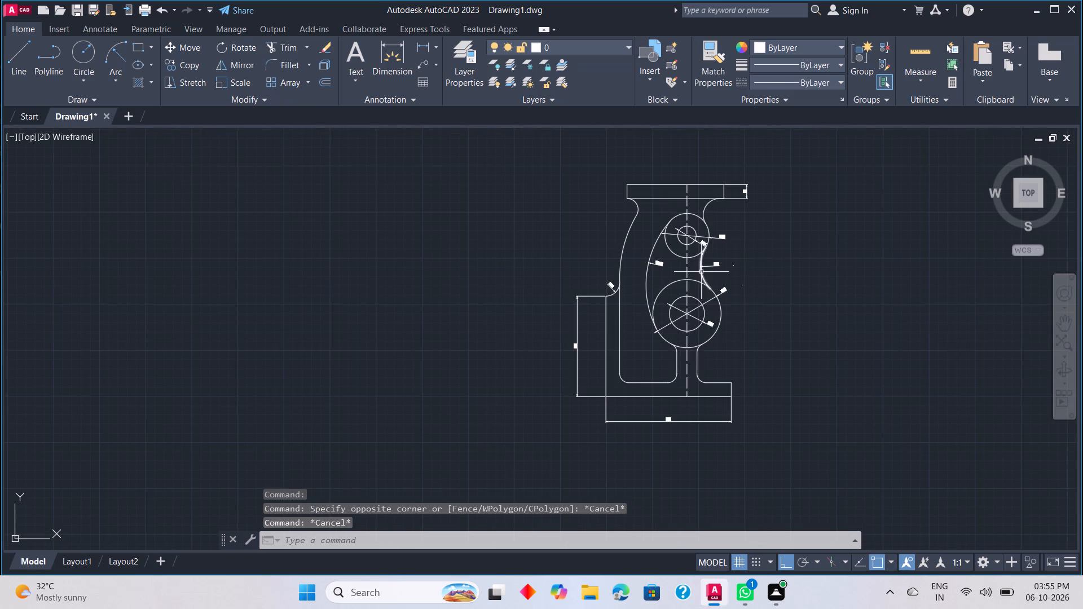
text(dim)
key(space)
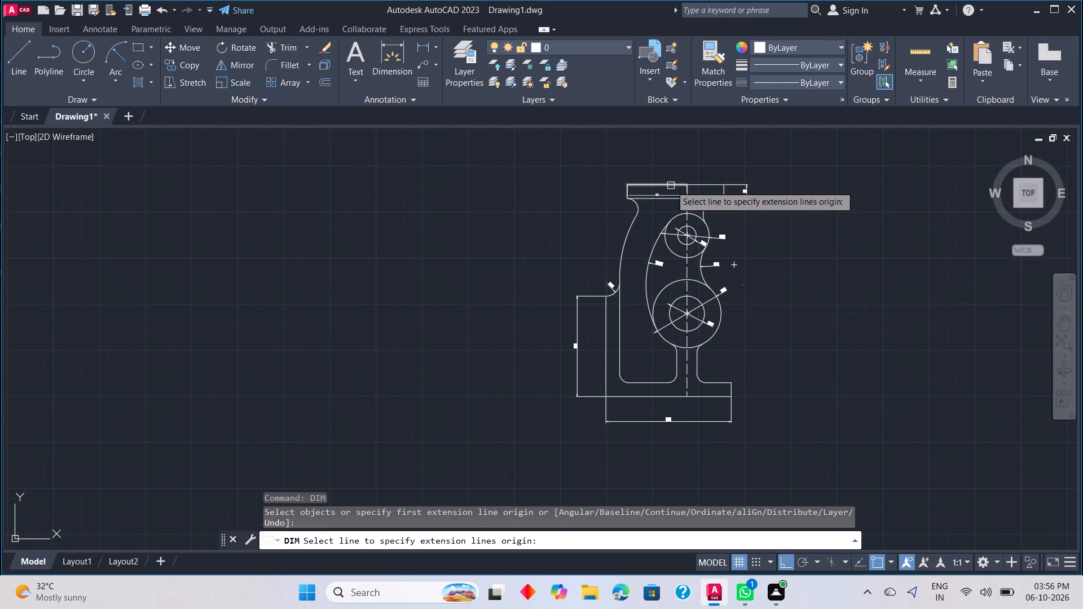
scroll(698, 174, up, 3)
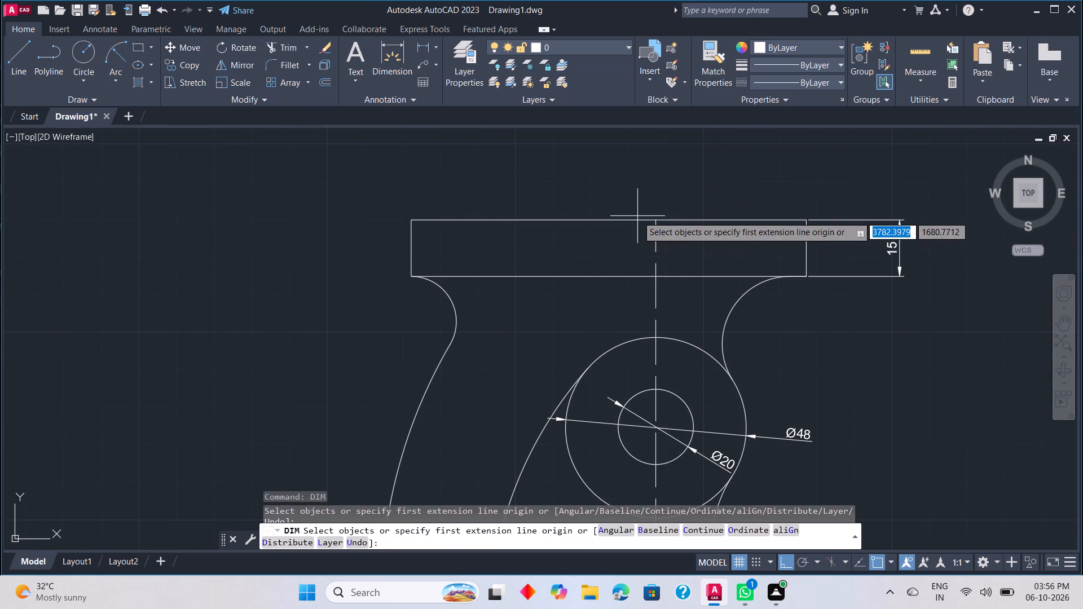
click(411, 221)
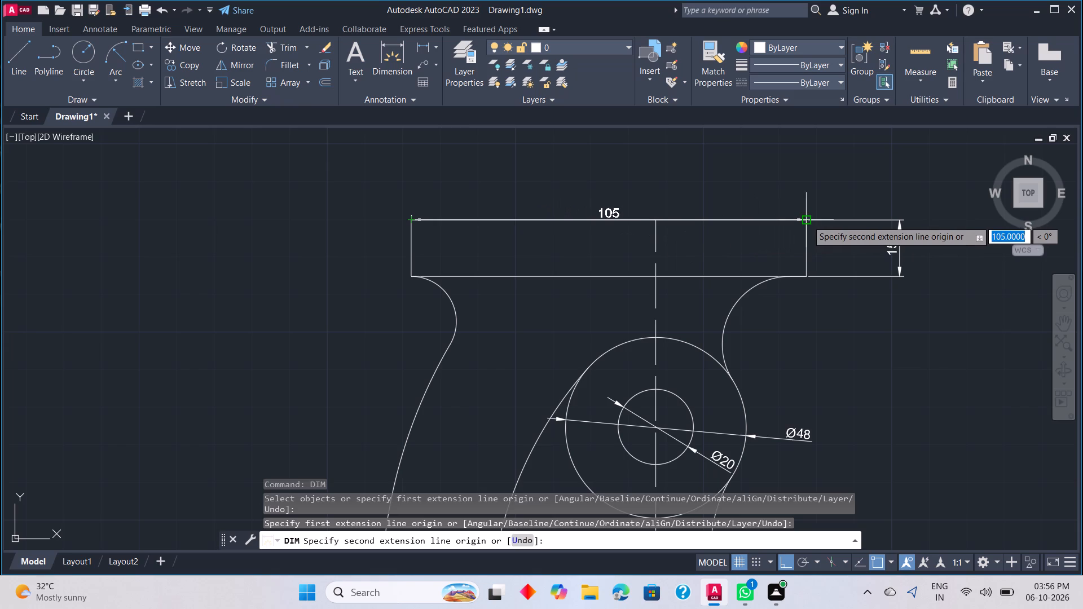
click(808, 222)
click(782, 154)
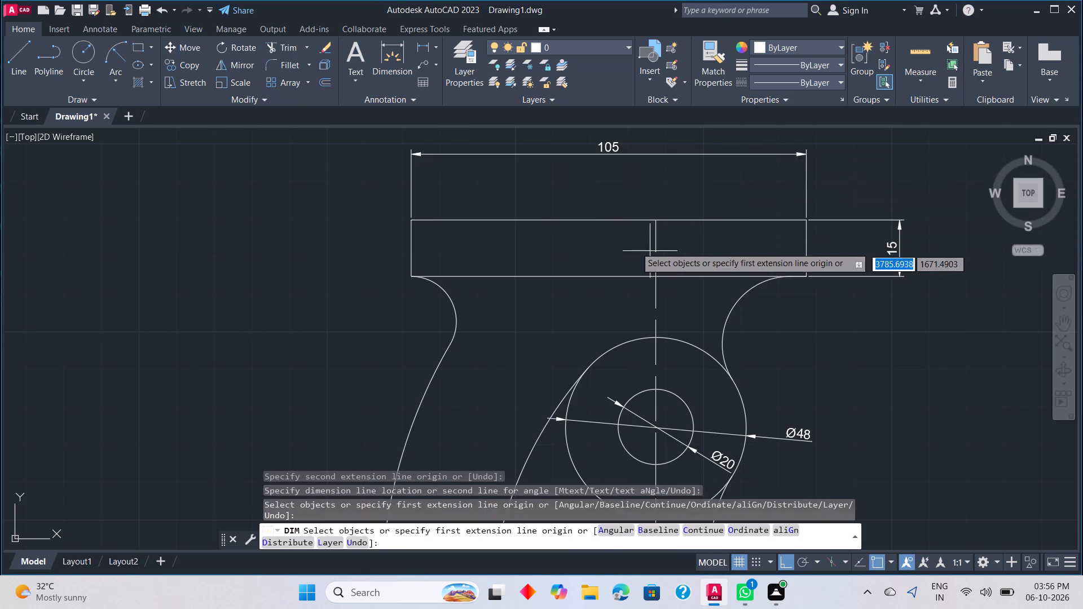
Dimension the top plate's upper edge from its left end to the centre line, placing it below the overall width dimension.
click(587, 217)
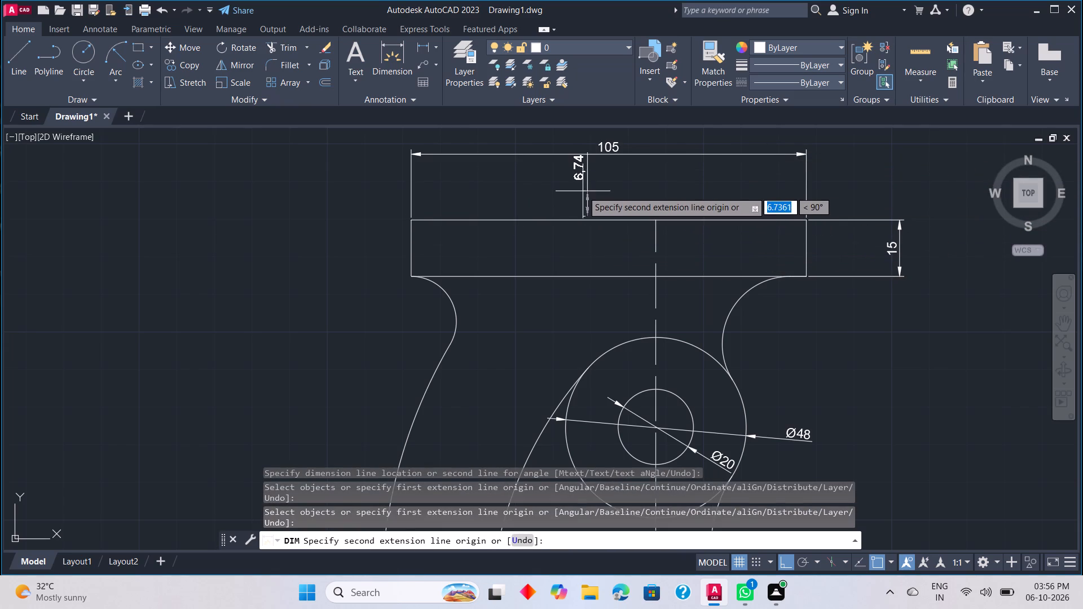
key(Escape)
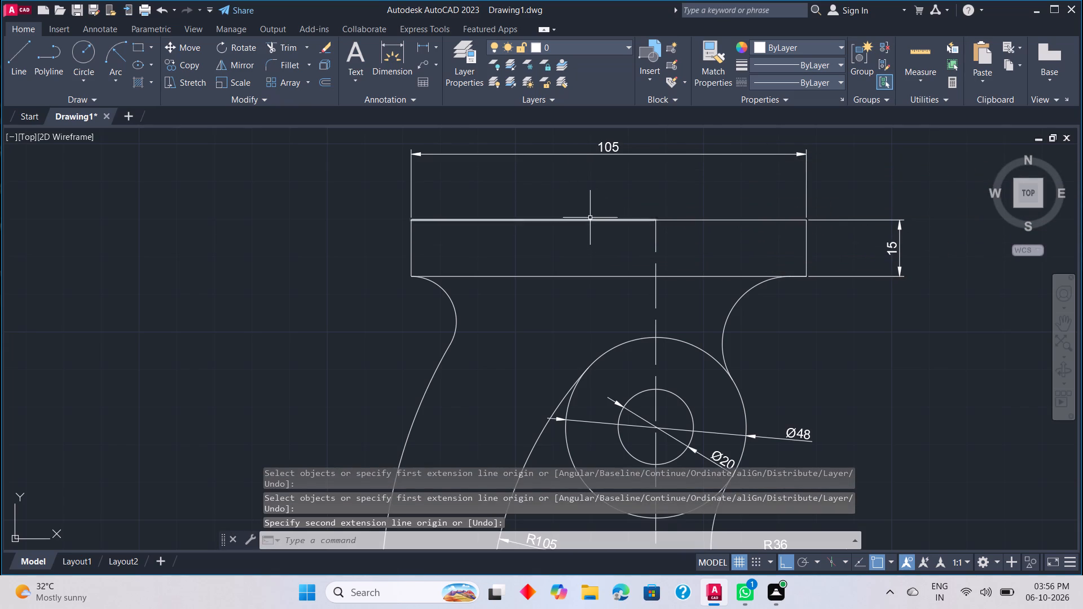
key(space)
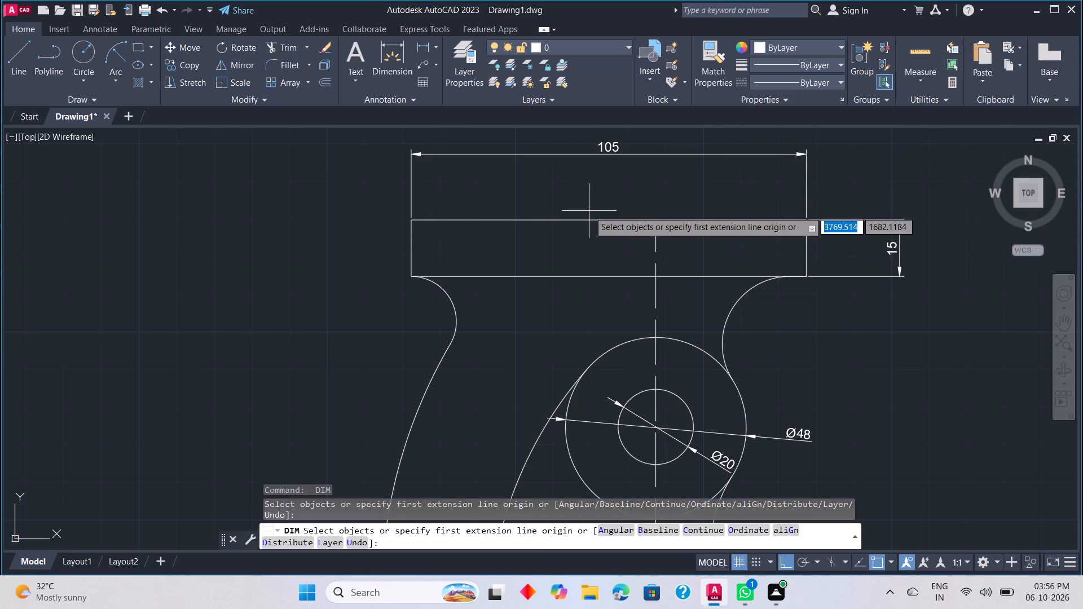
drag(589, 217, 589, 193)
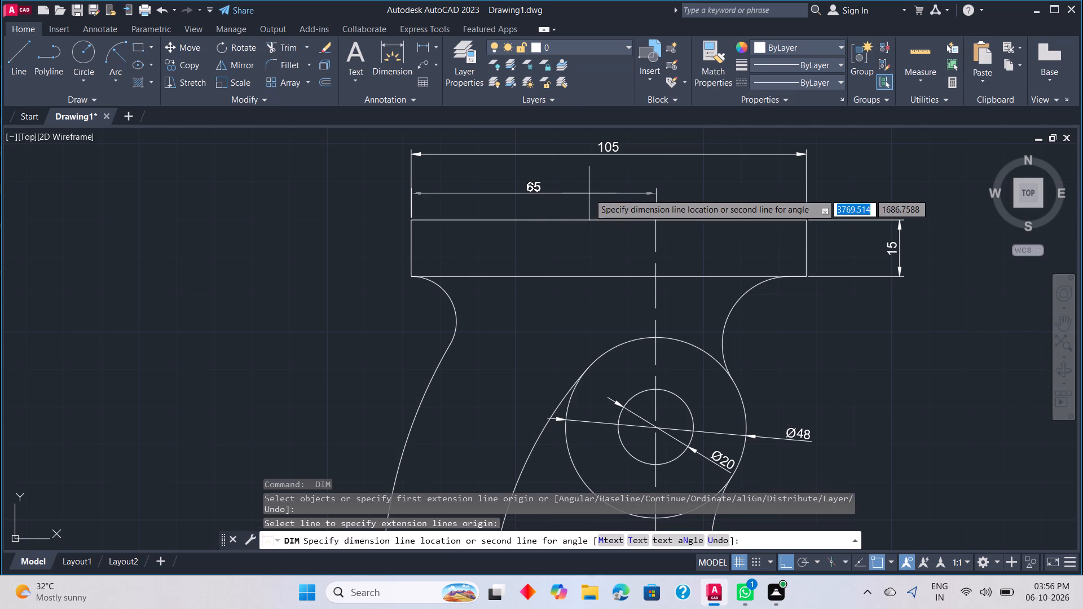
click(588, 193)
key(Escape)
Dimension the thickness of the base at its right end, placing the dimension just outside the vertical edge.
scroll(699, 241, down, 3)
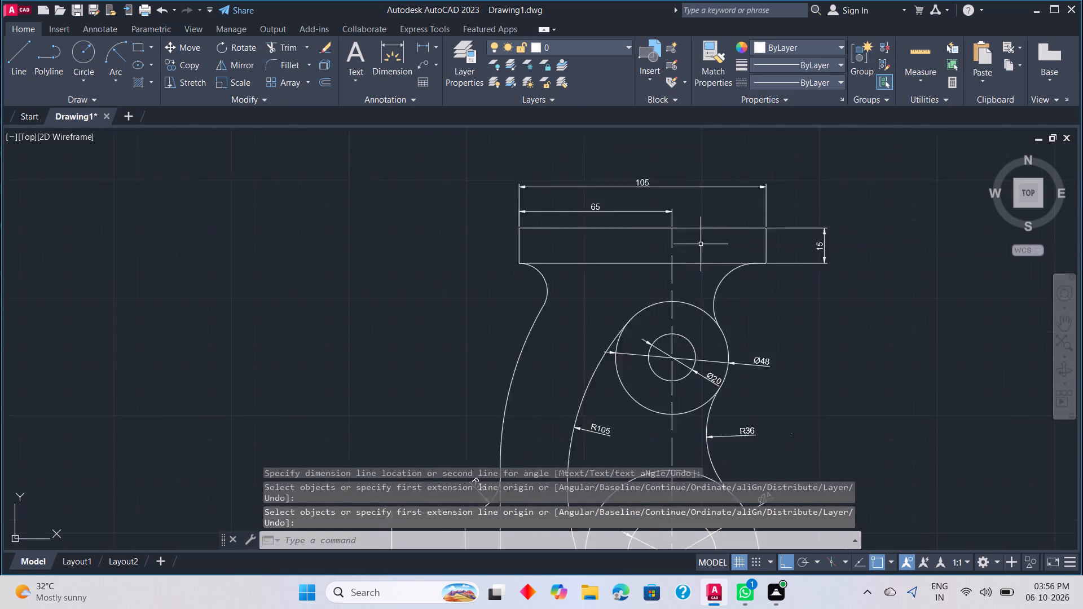
middle_drag(757, 312, 749, 197)
scroll(728, 324, up, 2)
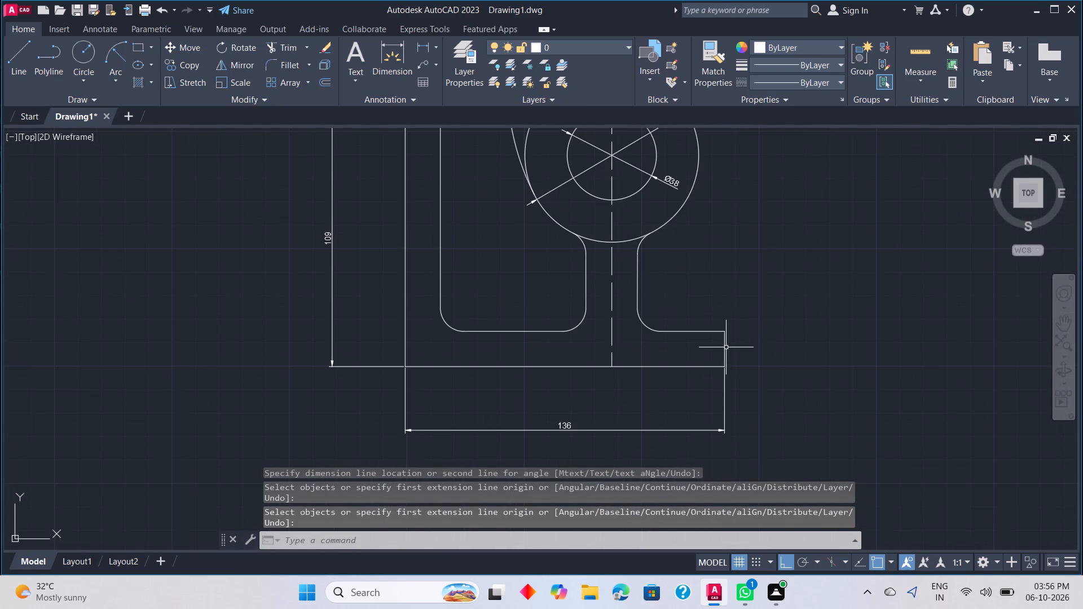
scroll(727, 357, up, 2)
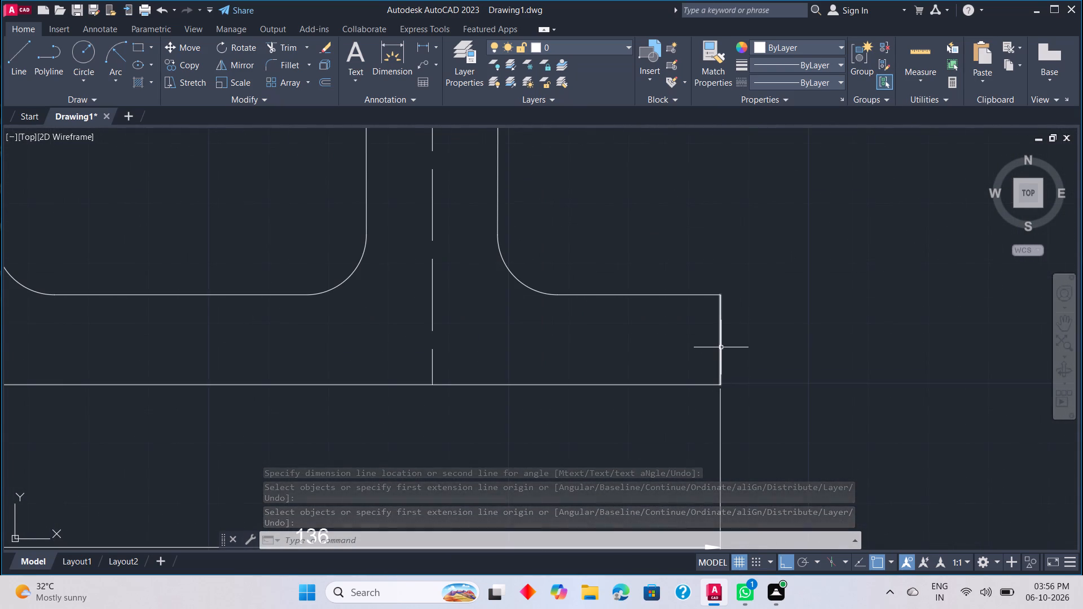
key(space)
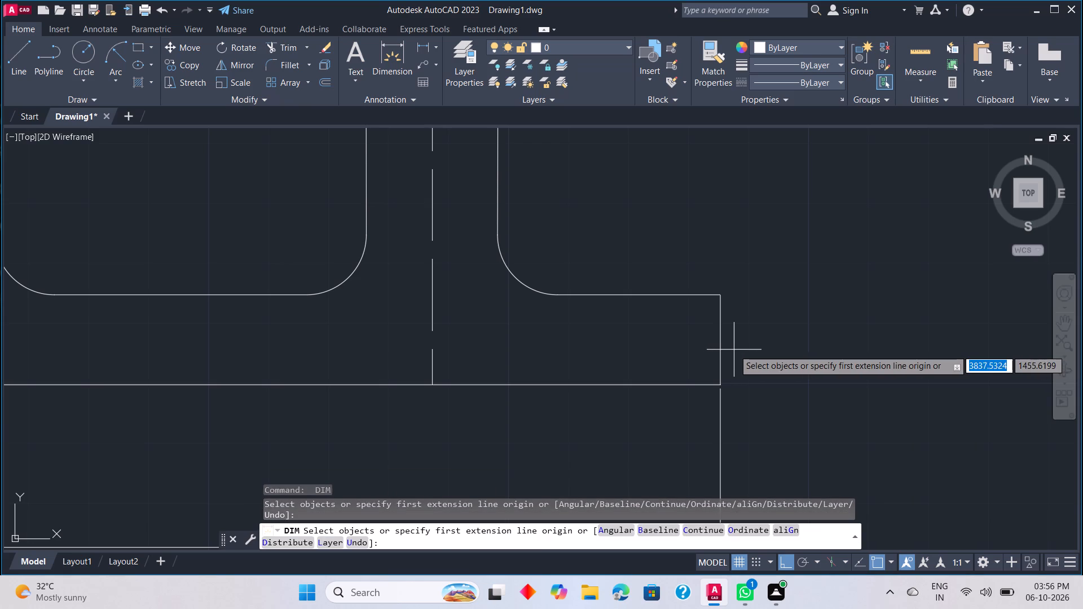
drag(723, 350, 759, 348)
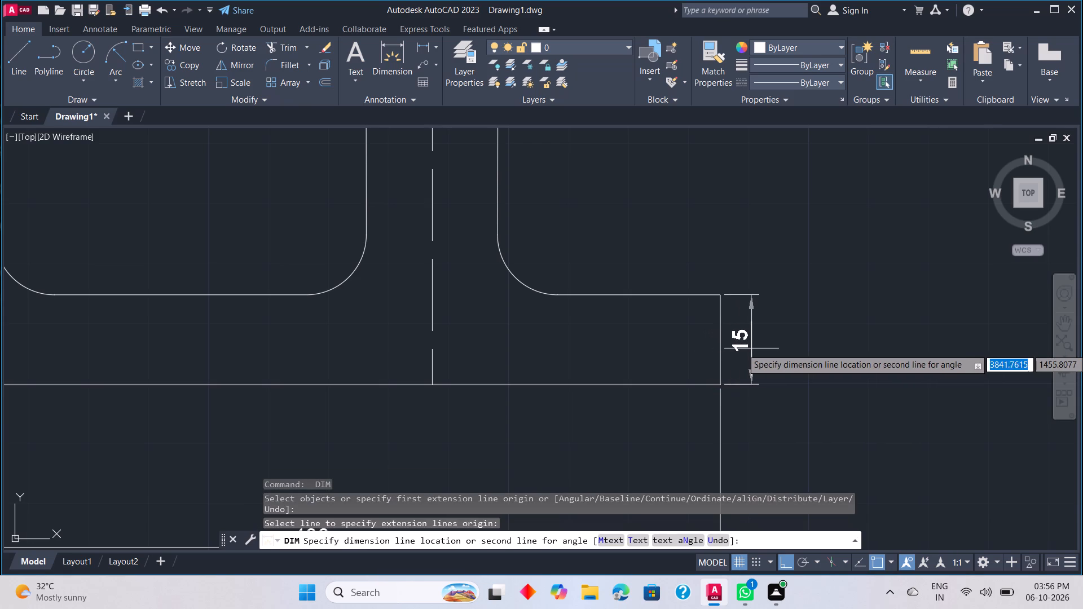
drag(759, 348, 774, 348)
click(774, 347)
key(Escape)
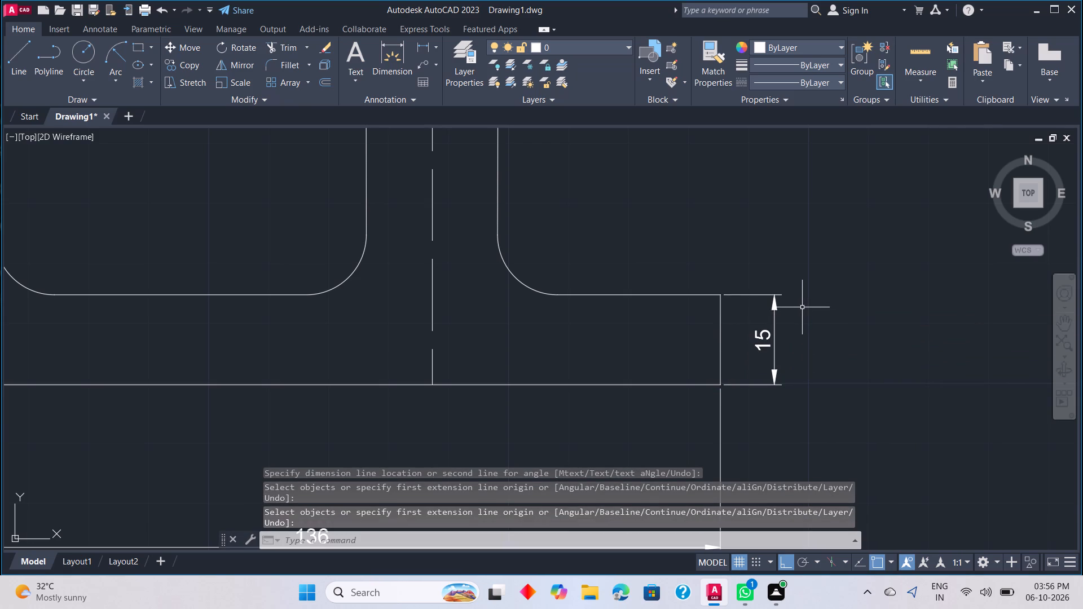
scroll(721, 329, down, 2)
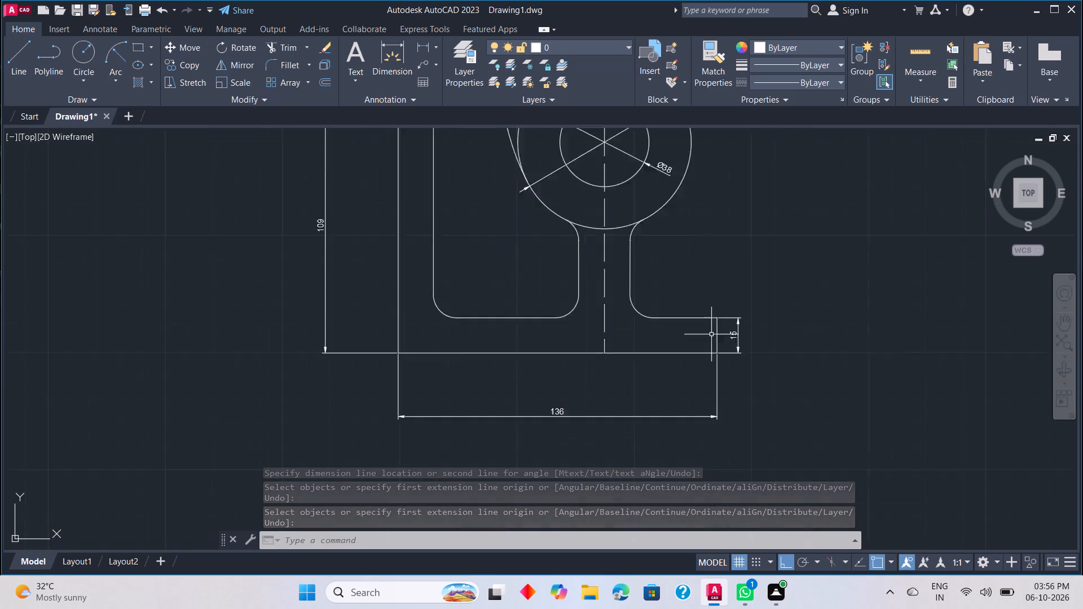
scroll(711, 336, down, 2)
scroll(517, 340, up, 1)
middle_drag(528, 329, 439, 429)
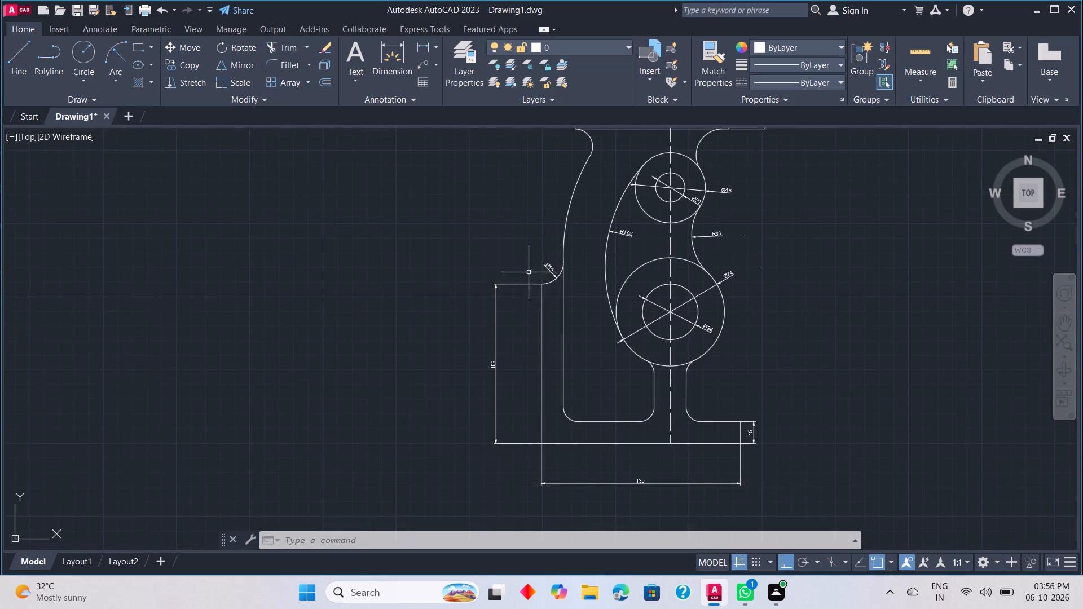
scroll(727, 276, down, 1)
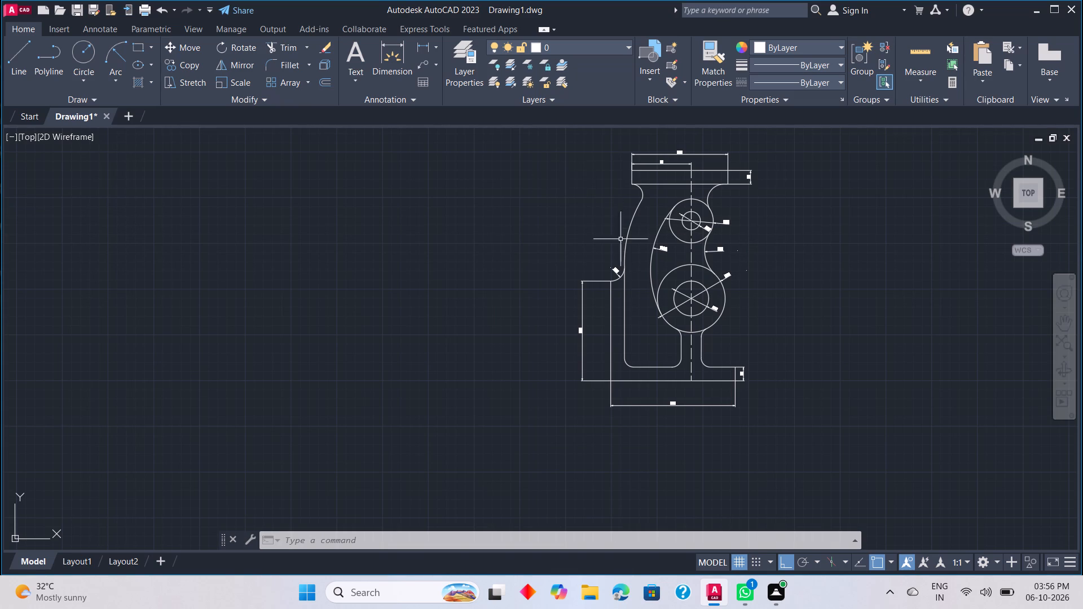
Examine the finished part drawing and its dimensions, both close up and as a whole.
scroll(637, 269, up, 1)
middle_drag(654, 264, 536, 334)
scroll(536, 334, up, 1)
scroll(645, 295, down, 4)
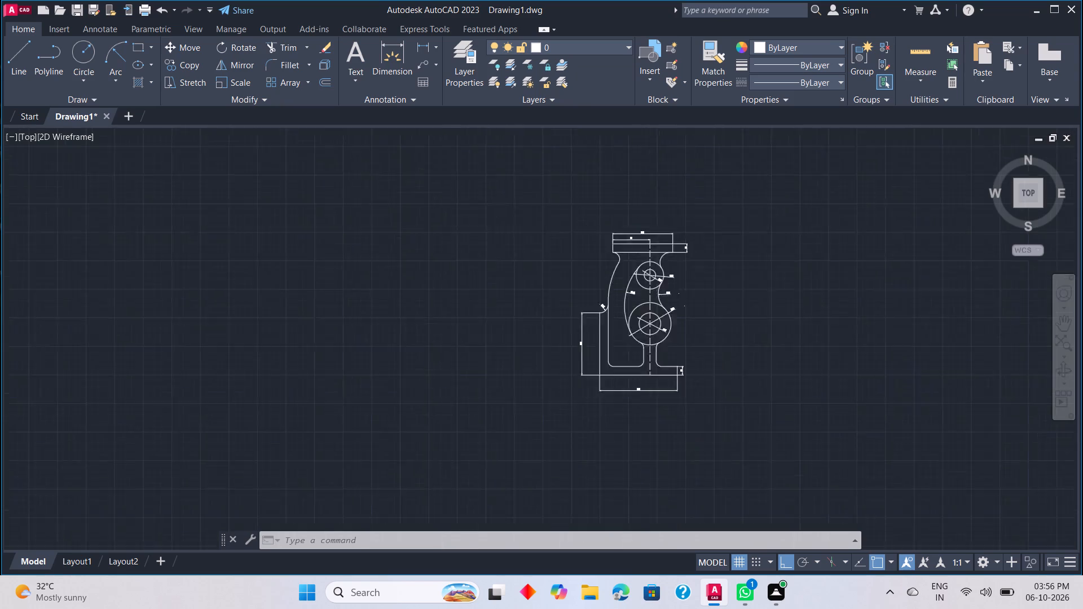
middle_drag(694, 286, 697, 315)
scroll(664, 346, up, 4)
middle_drag(655, 328, 702, 373)
scroll(708, 355, down, 1)
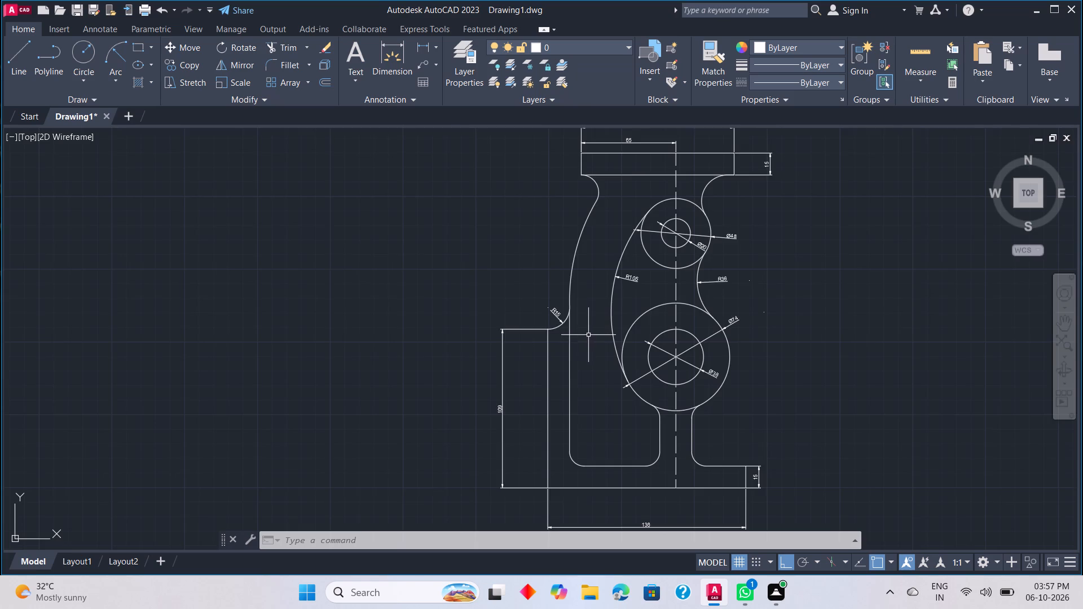
scroll(591, 338, down, 1)
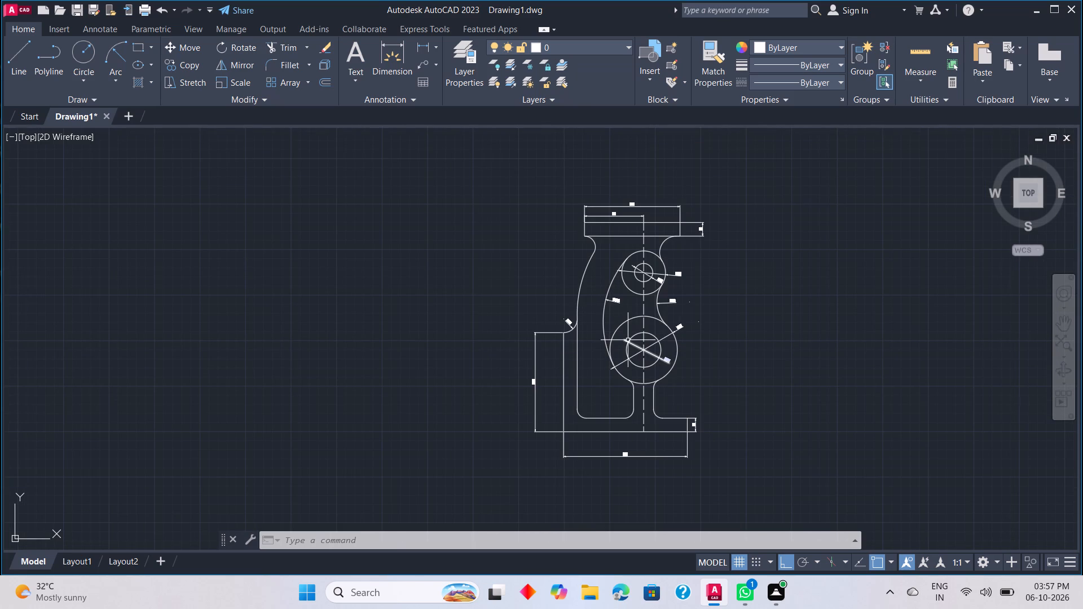
scroll(628, 340, up, 1)
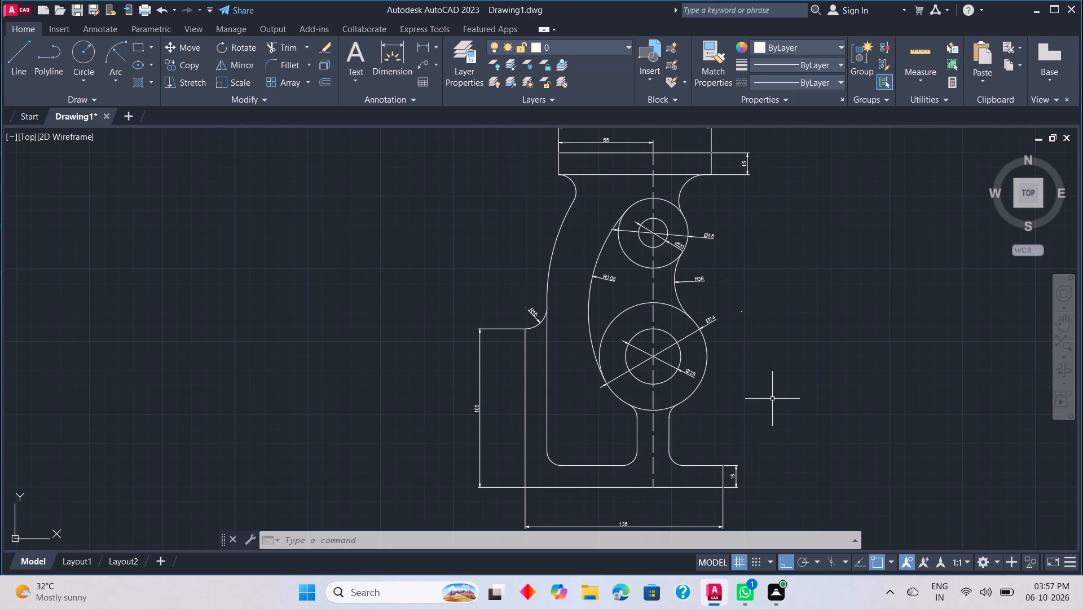
scroll(754, 358, down, 1)
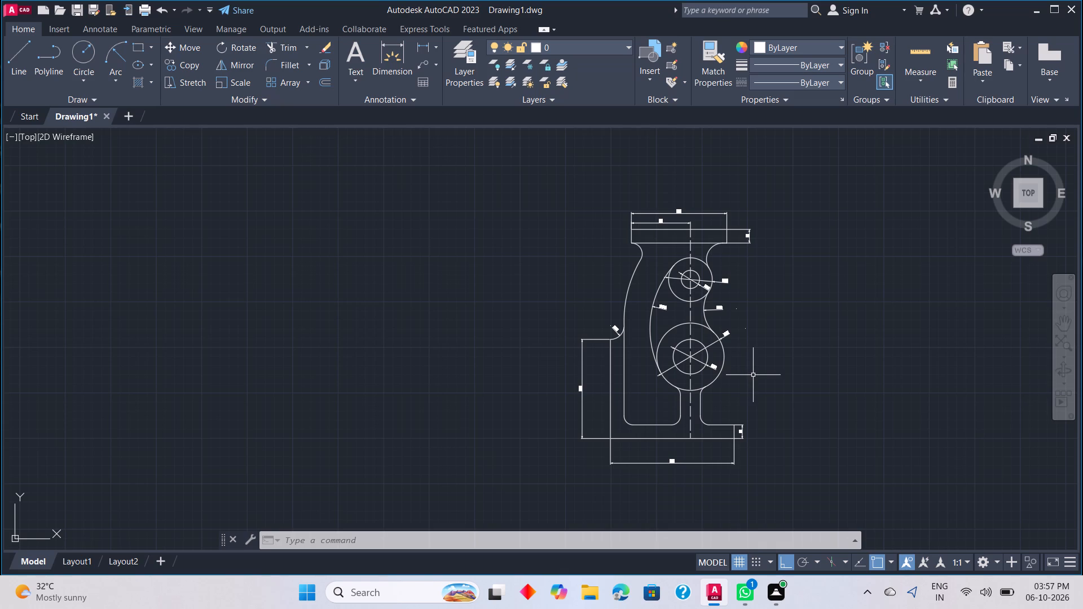
scroll(755, 375, down, 2)
scroll(755, 375, up, 1)
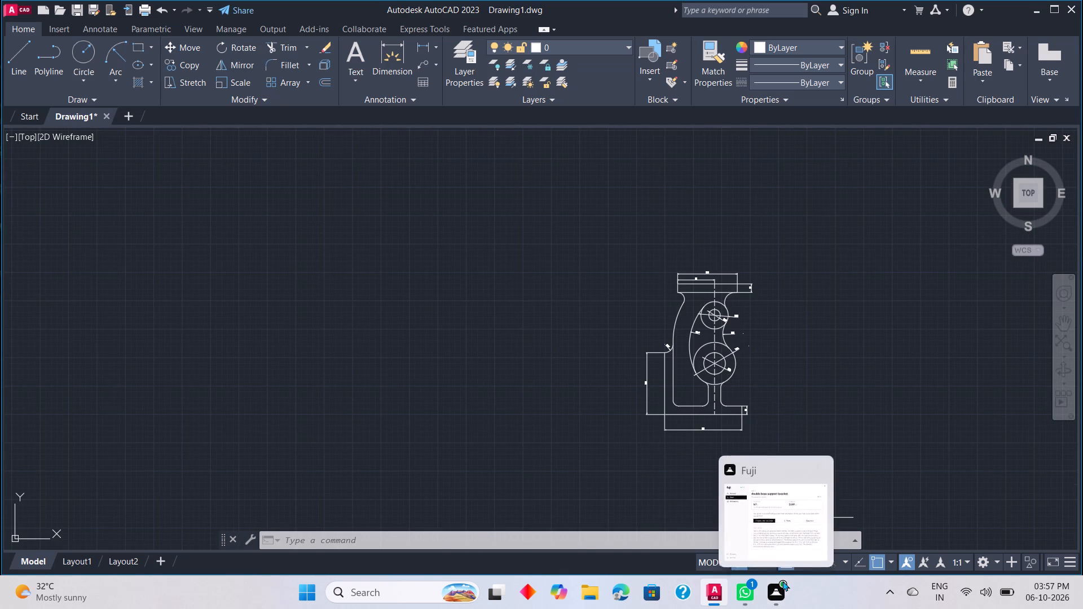
Turn on log file recording with the LOGFILEON command.
click(581, 544)
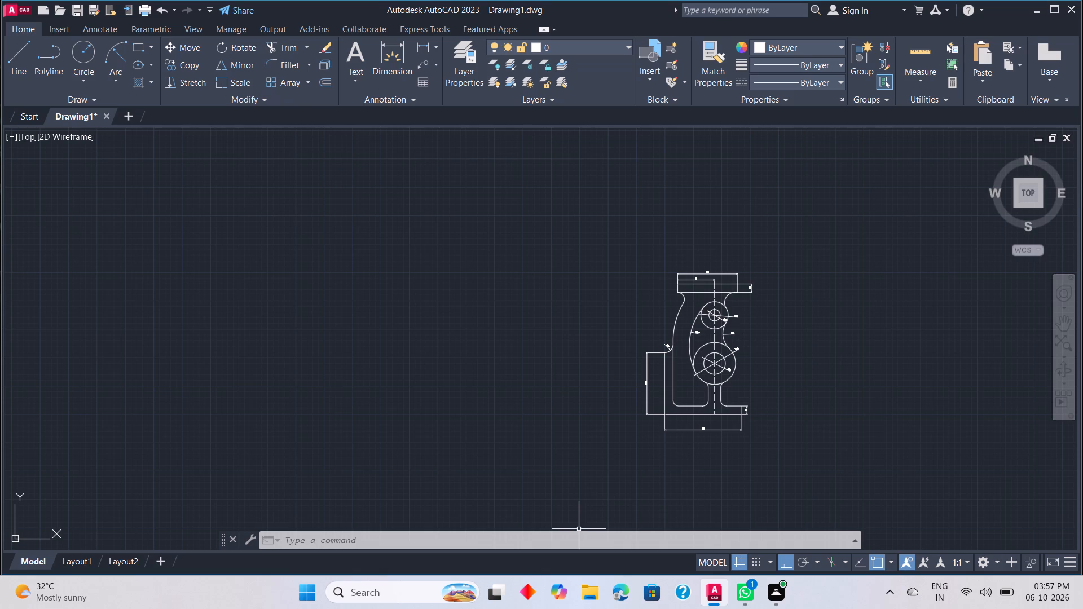
text(lo)
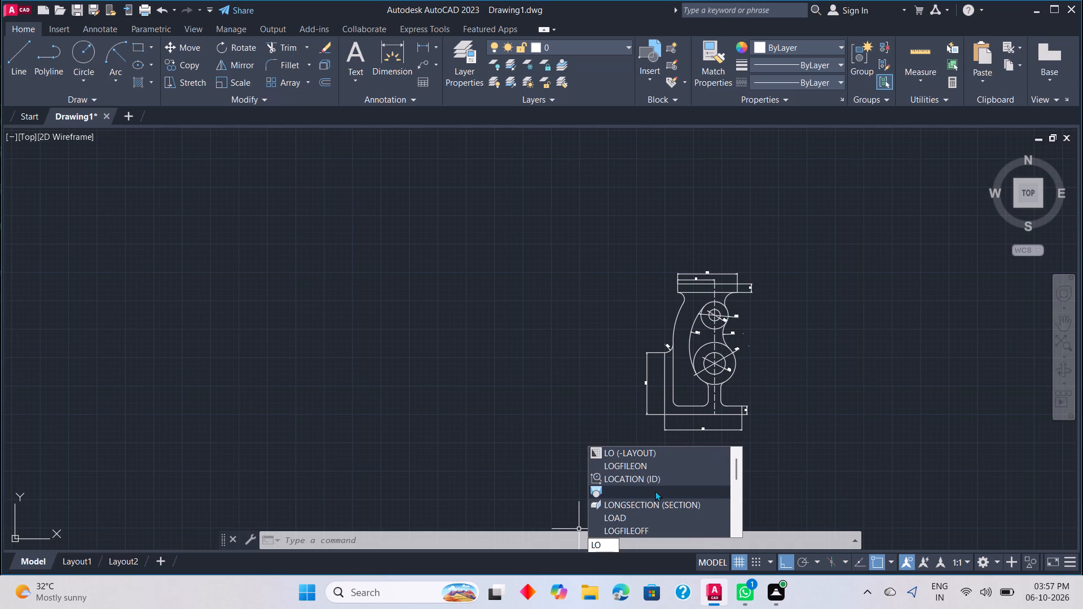
click(667, 460)
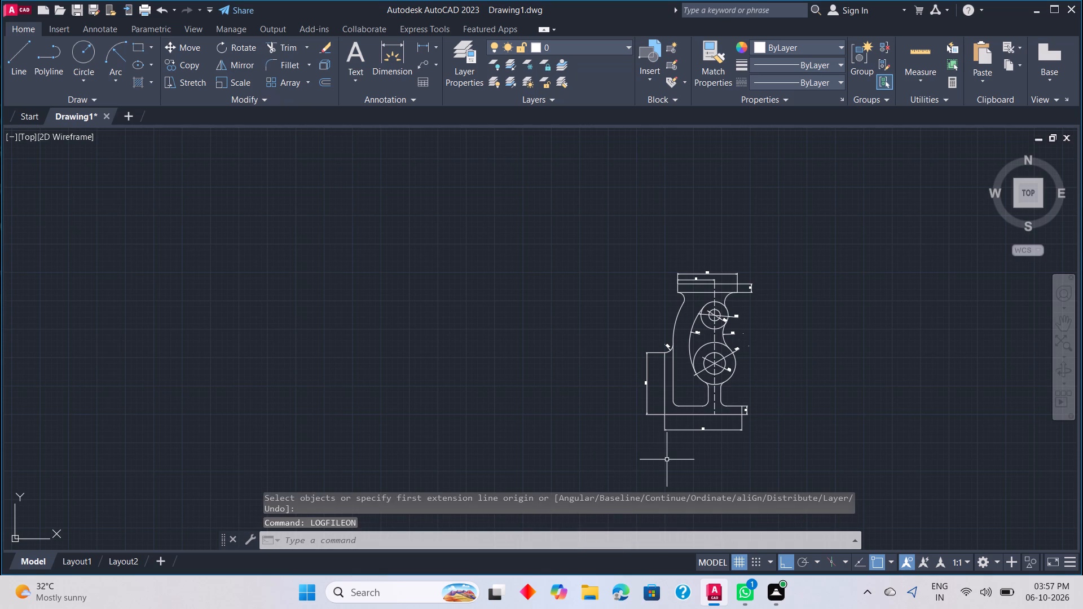
Turn off log file recording with the LOGFILEOFF command.
click(495, 547)
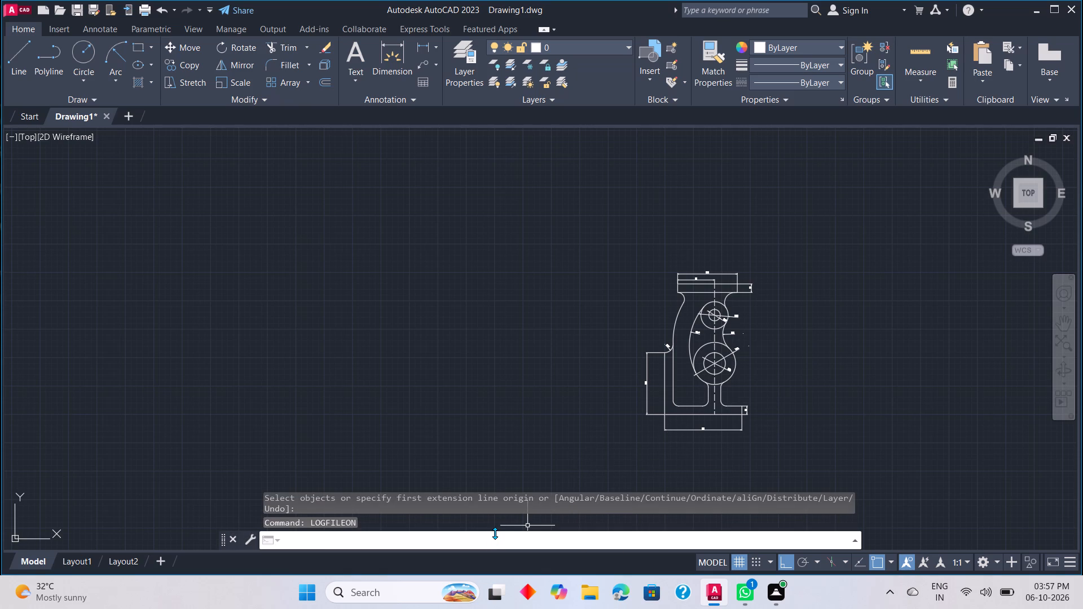
text(lo)
key(g)
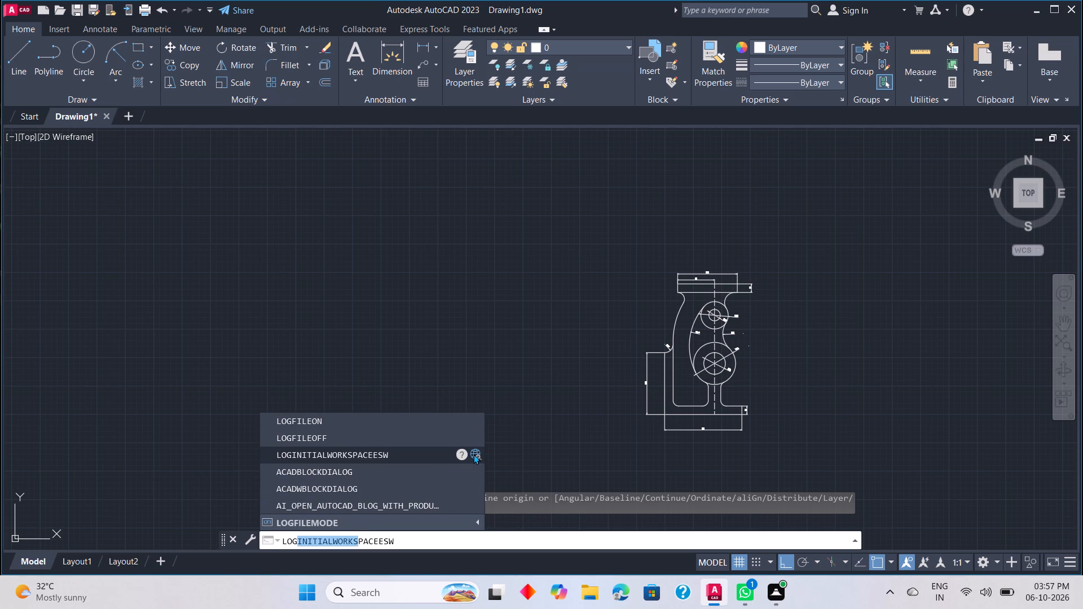
click(481, 442)
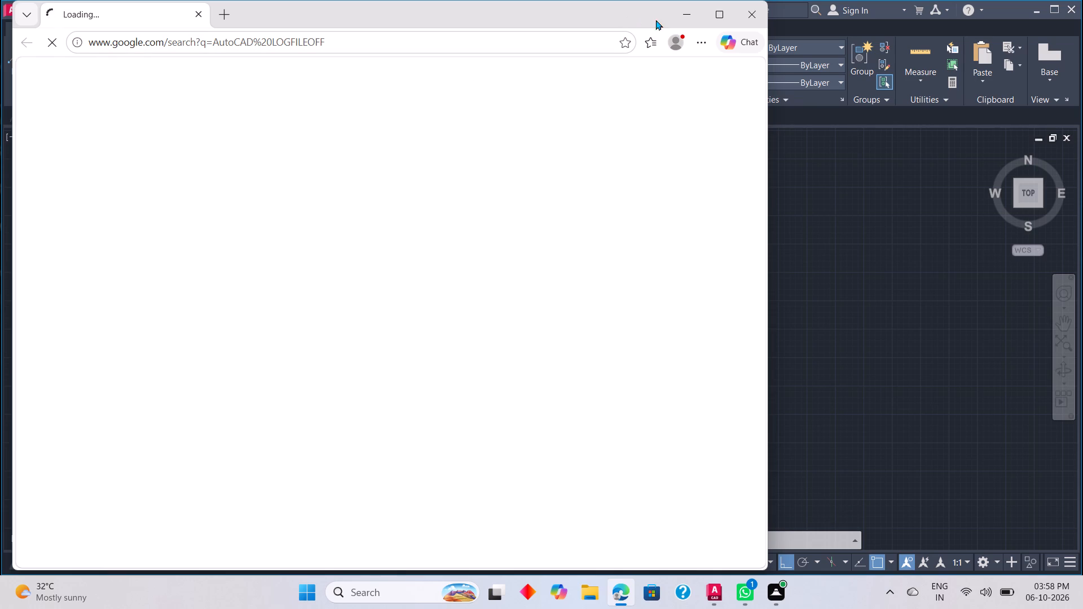
click(681, 10)
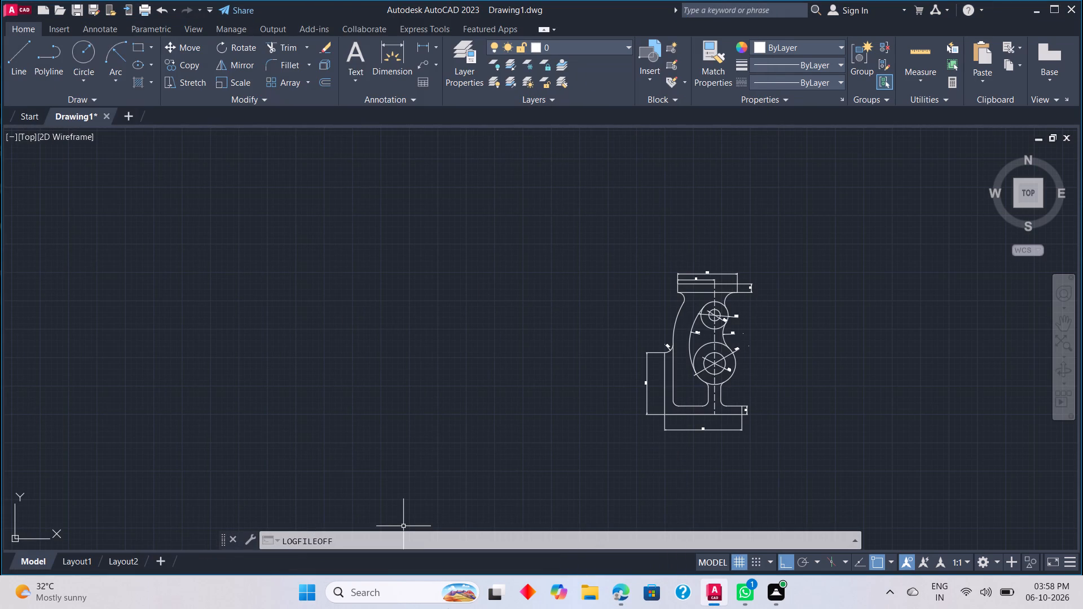
key(Return)
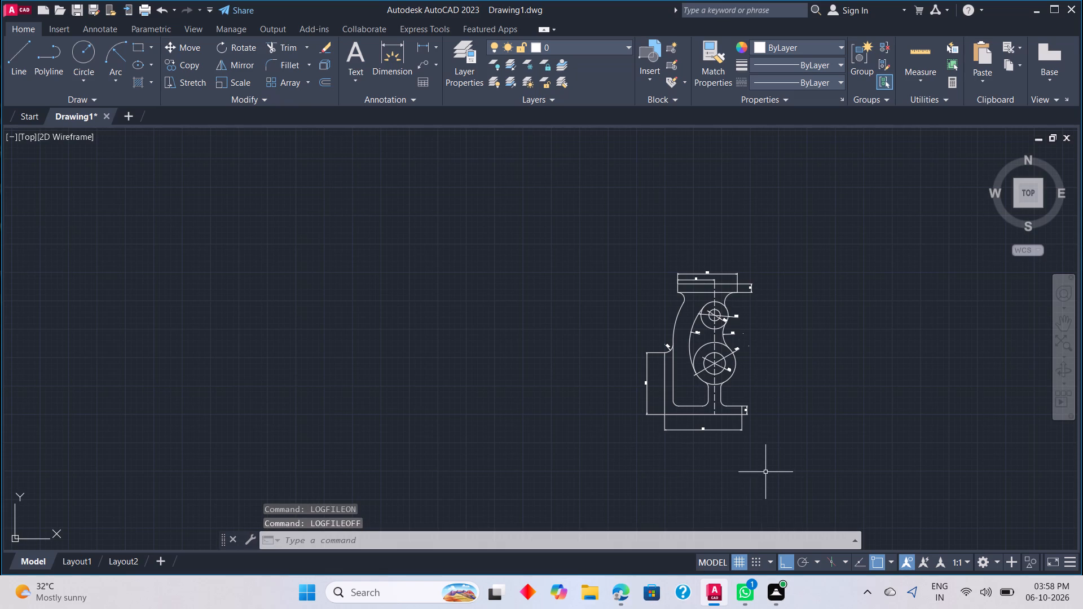
Save the drawing to the Desktop under the name image 1 as an AutoCAD 2018 Drawing.
key(ctrl+s)
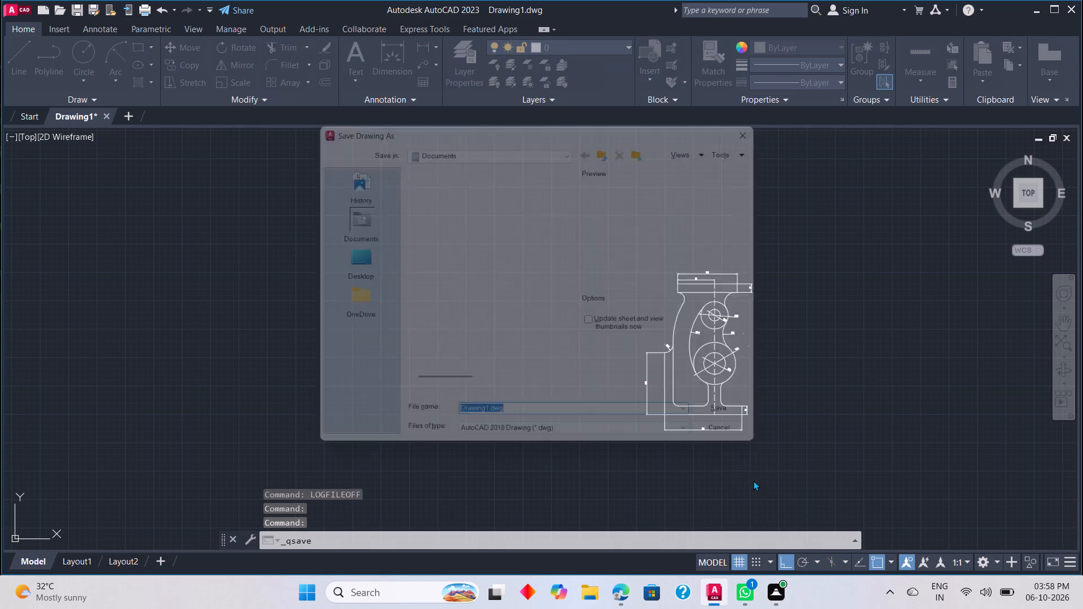
click(538, 429)
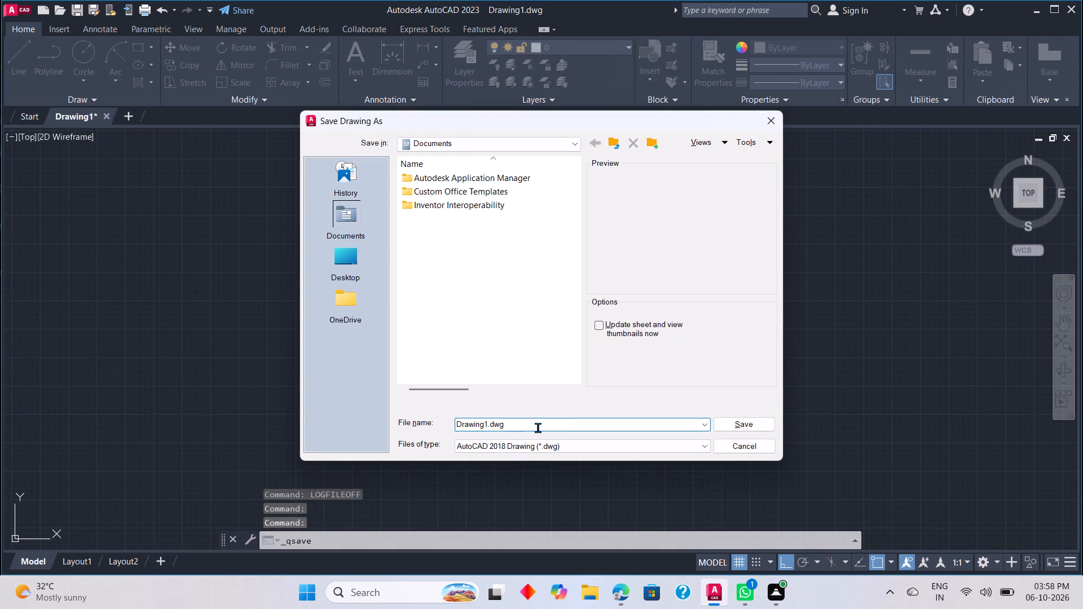
key(BackSpace)
key(BackSpace)
key(BackSpace)
key(BackSpace)
key(BackSpace)
key(BackSpace)
key(BackSpace)
key(BackSpace)
key(BackSpace)
key(BackSpace)
key(BackSpace)
key(BackSpace)
key(BackSpace)
key(BackSpace)
key(BackSpace)
key(BackSpace)
key(BackSpace)
key(BackSpace)
key(BackSpace)
key(BackSpace)
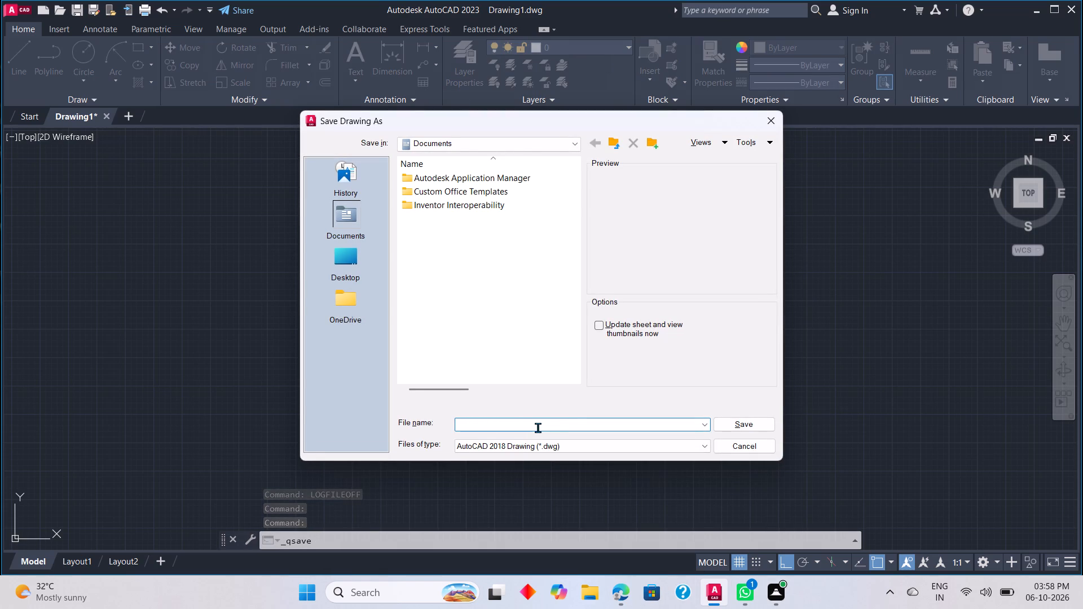
click(350, 272)
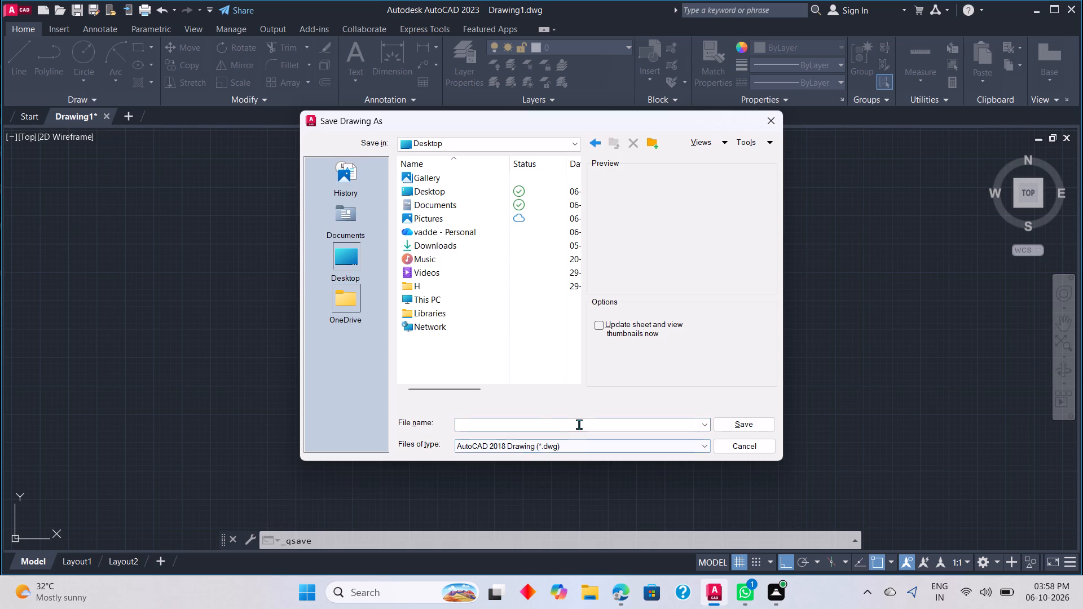
click(579, 425)
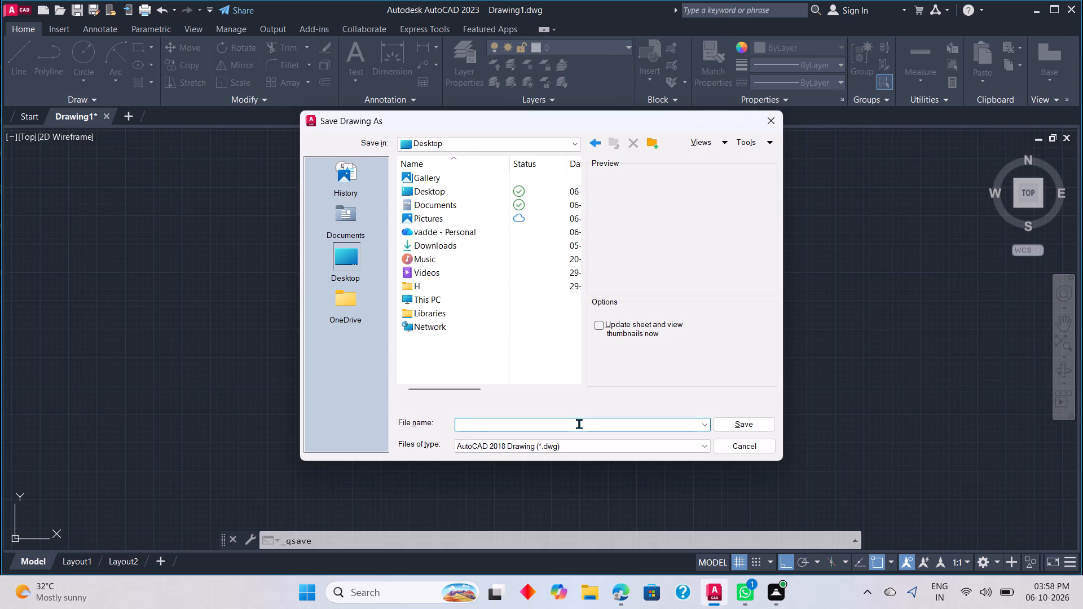
text(image)
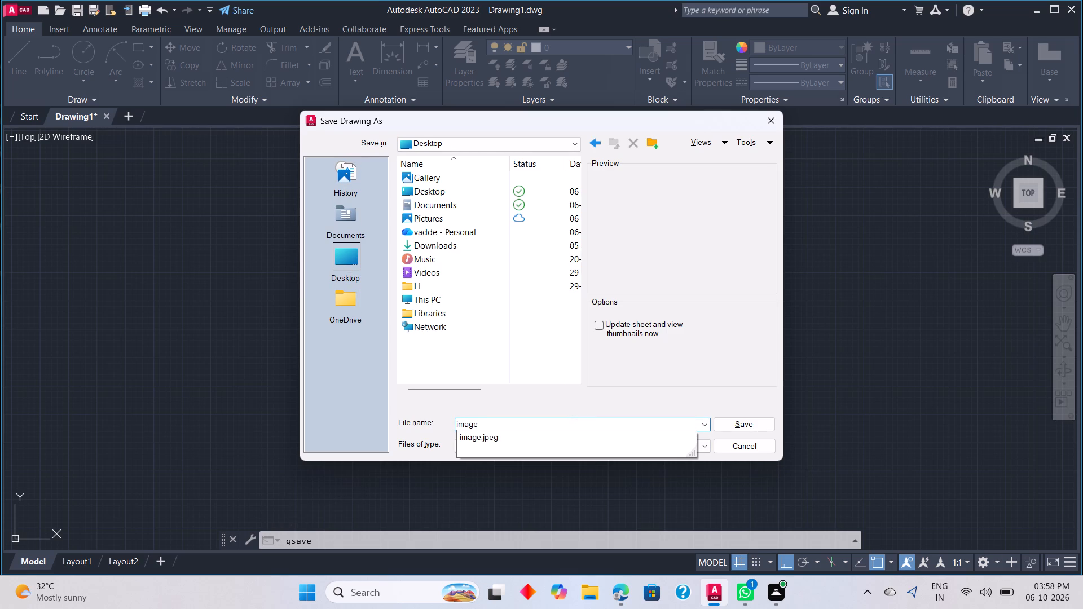
key(space)
key(1)
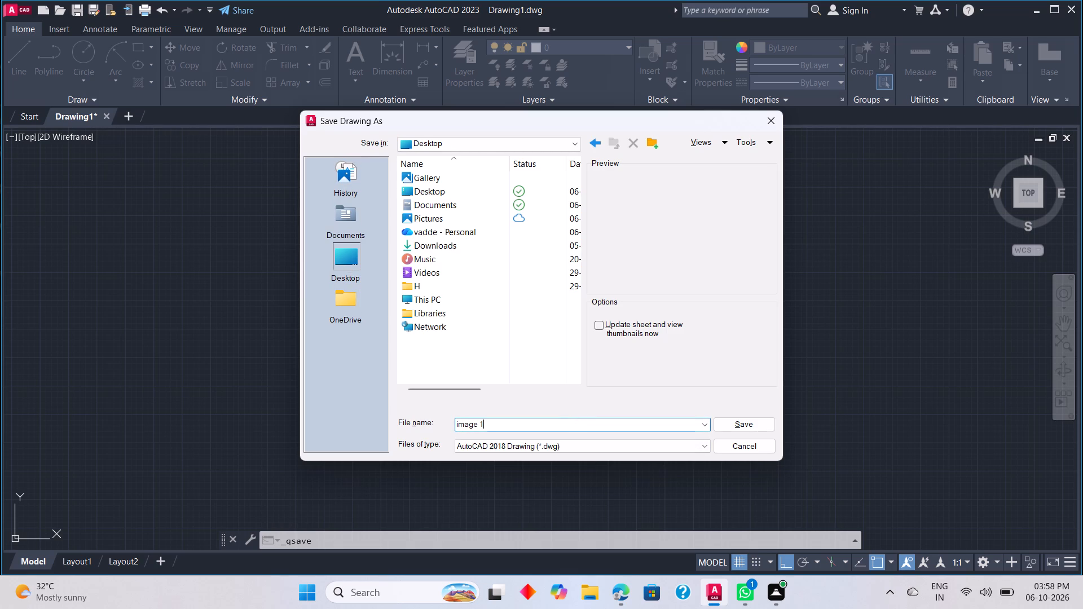
click(754, 421)
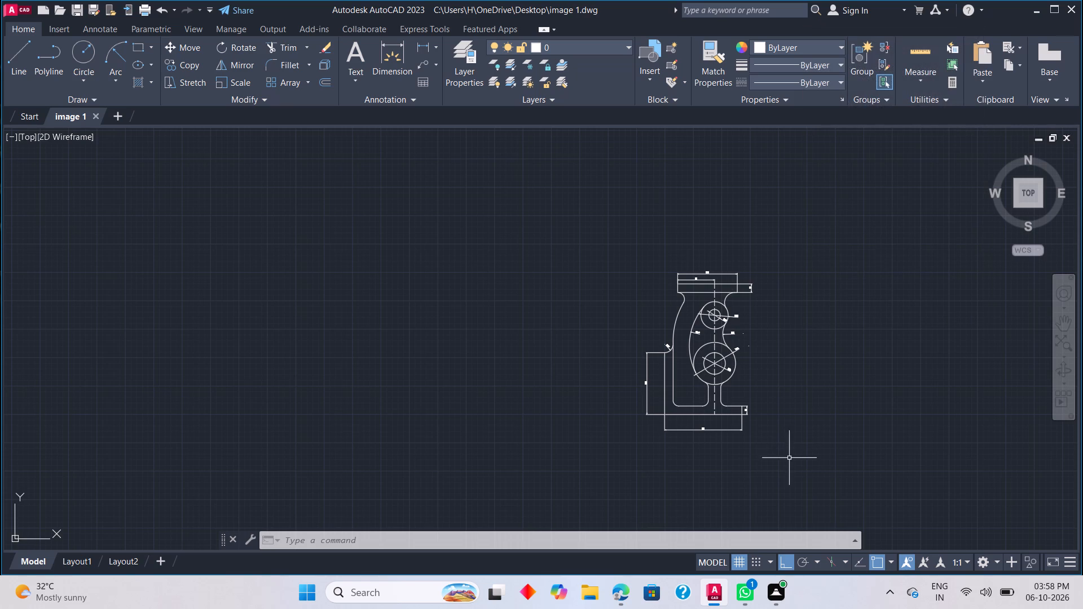
Set up a plot using DWG To PDF.pc3, with a window around the whole dimensioned part and landscape orientation.
click(541, 544)
click(534, 544)
text(pl)
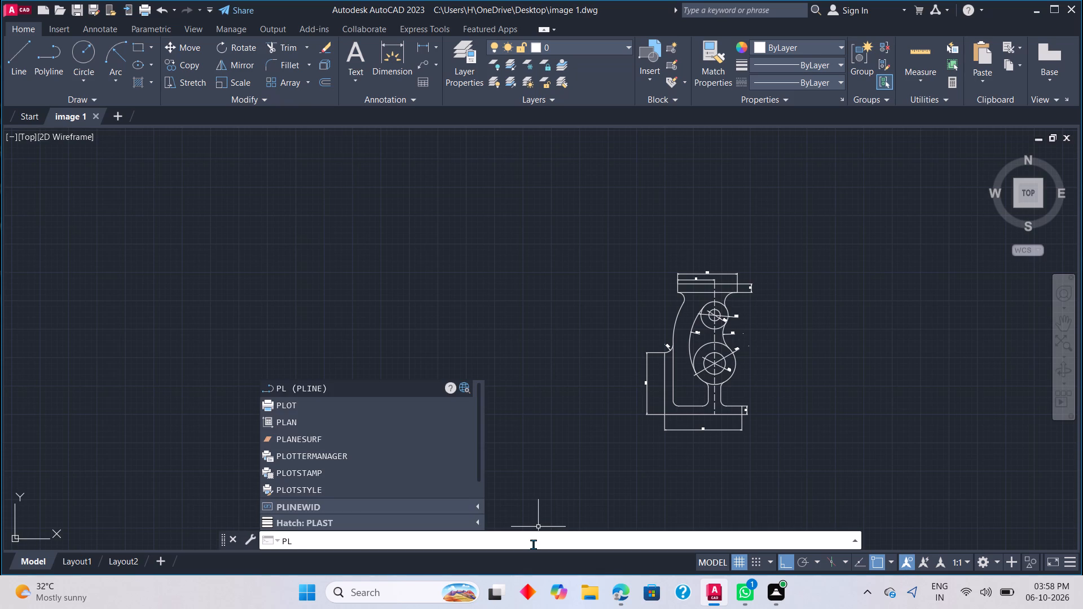
click(415, 406)
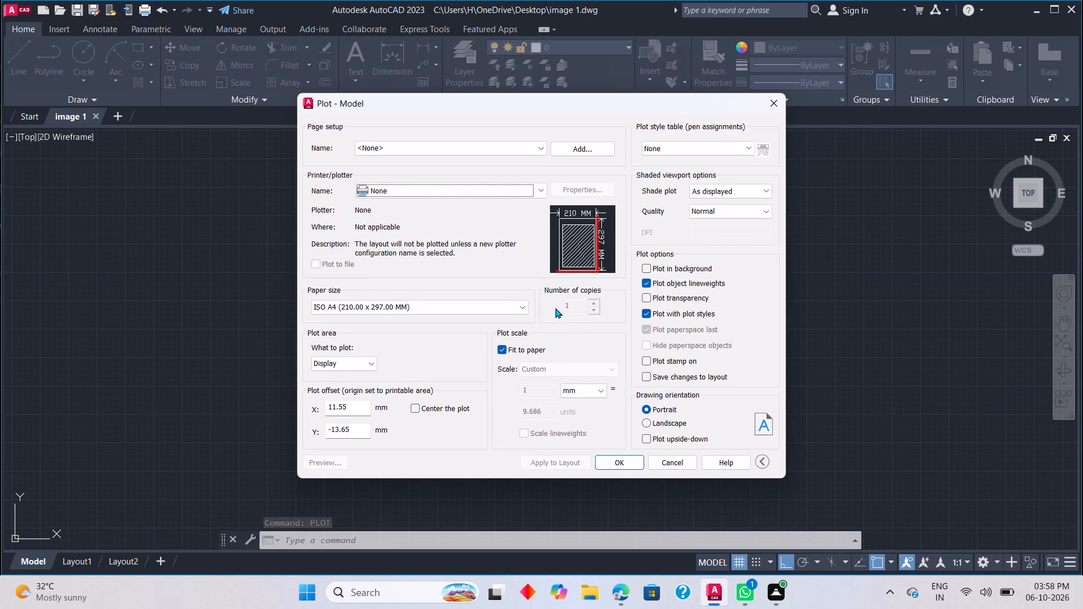
click(537, 188)
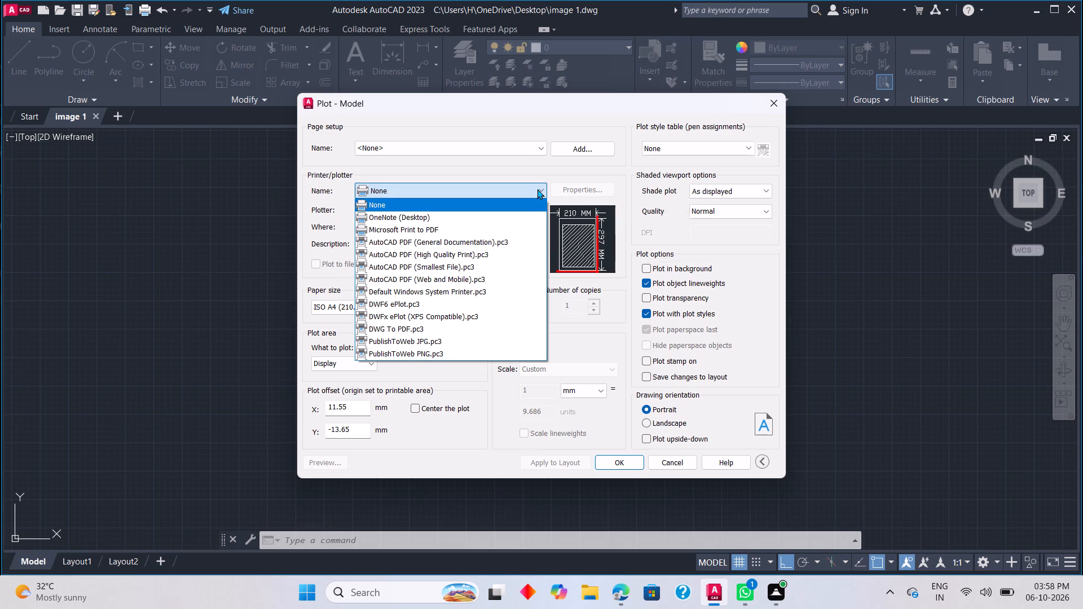
click(451, 327)
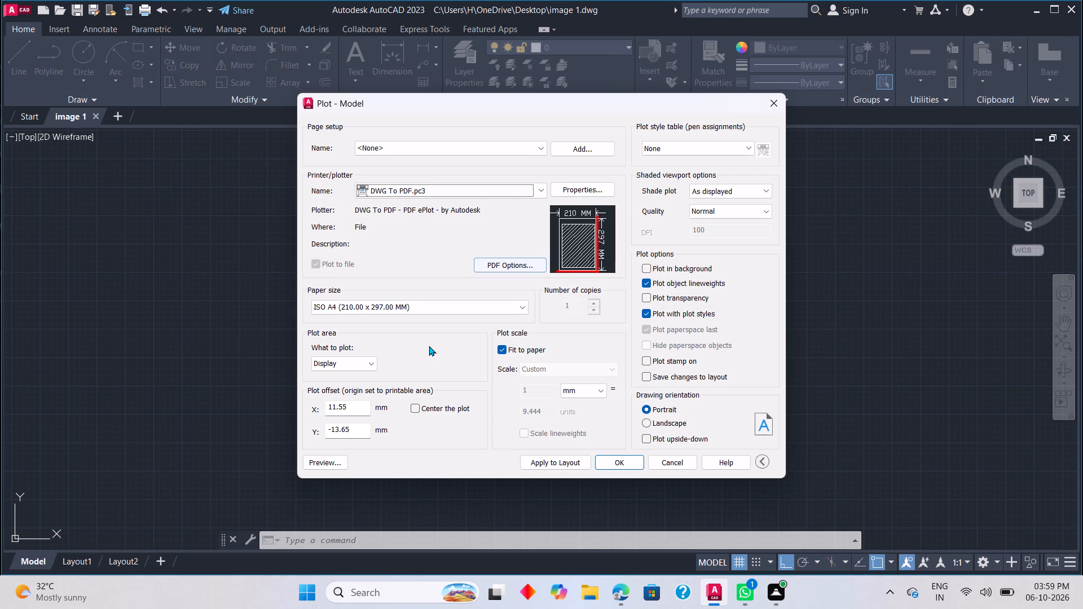
click(367, 364)
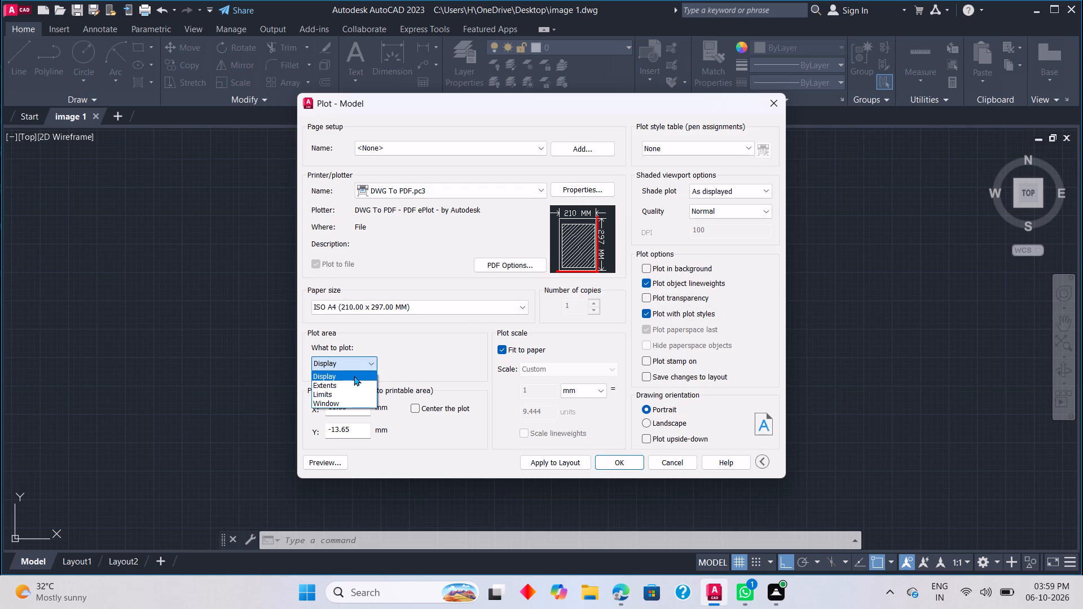
click(350, 404)
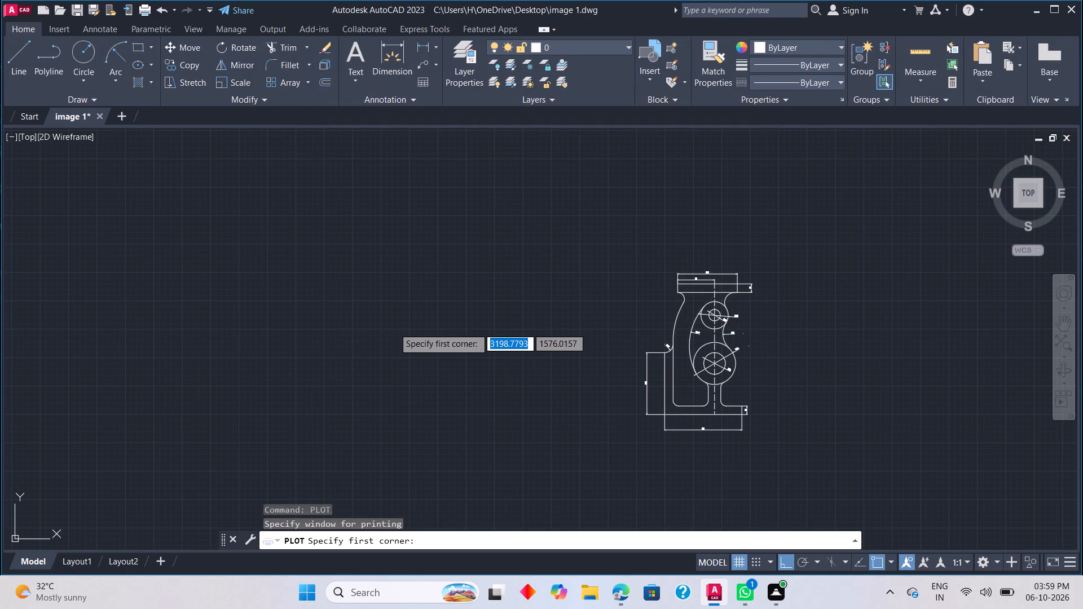
click(583, 228)
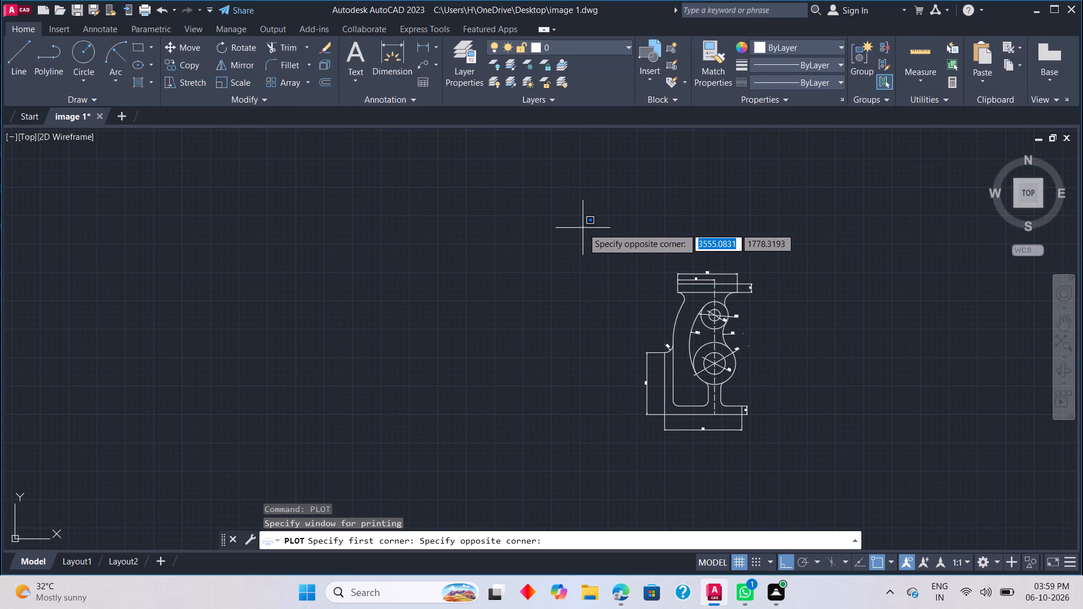
click(827, 463)
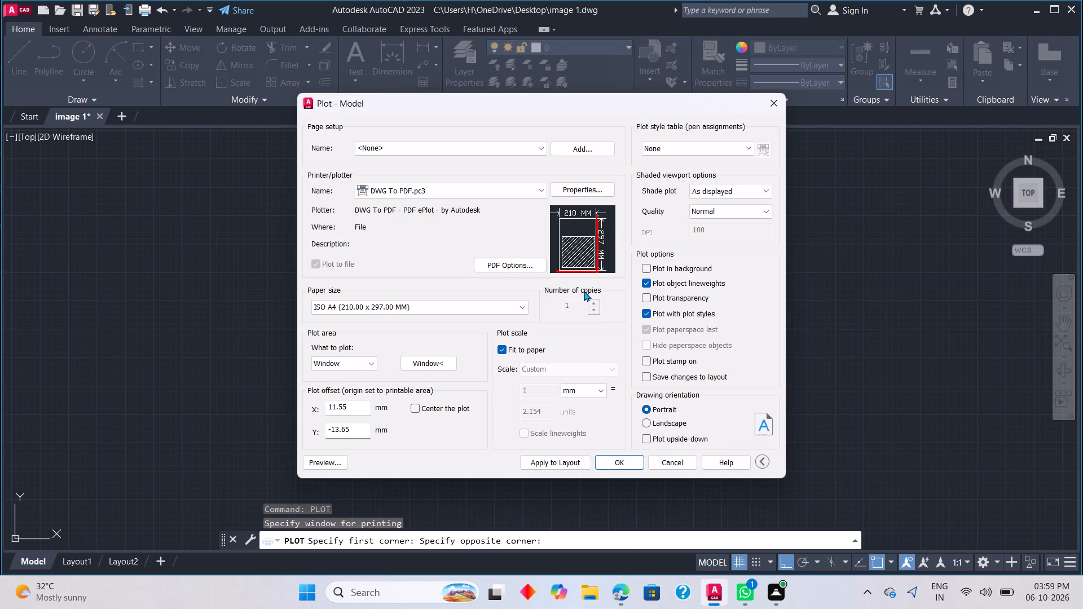
click(646, 422)
Plot the drawing to the Desktop as image 1-Model.pdf.
click(622, 457)
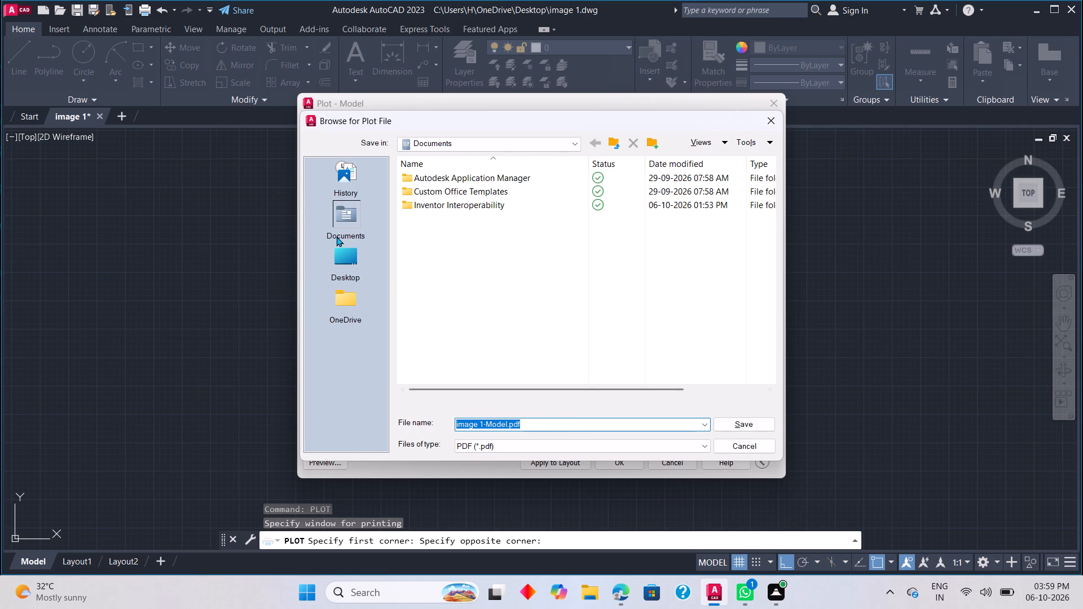
click(345, 256)
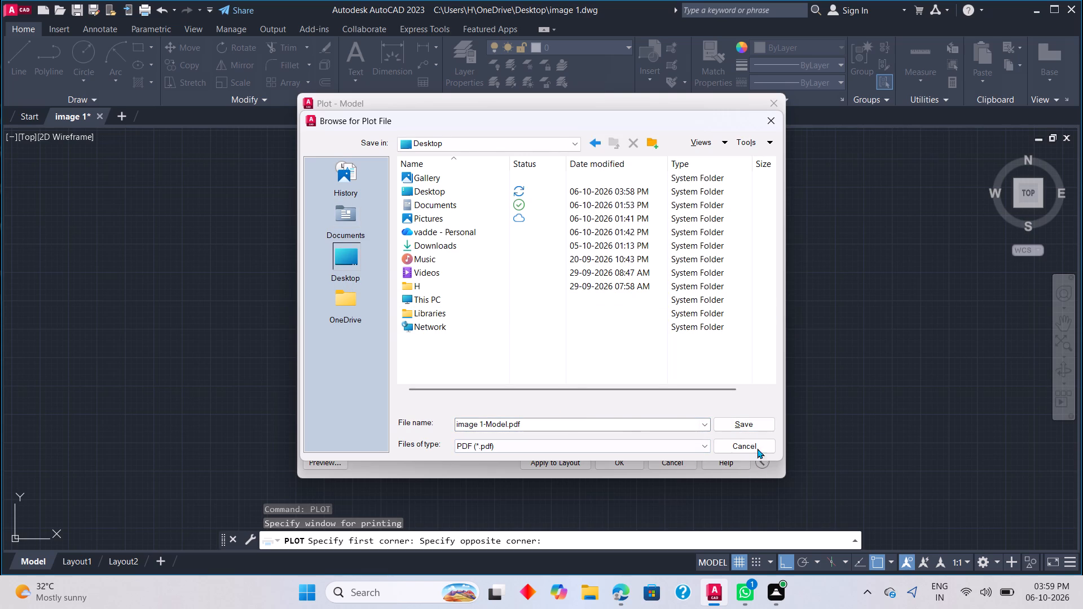
click(752, 427)
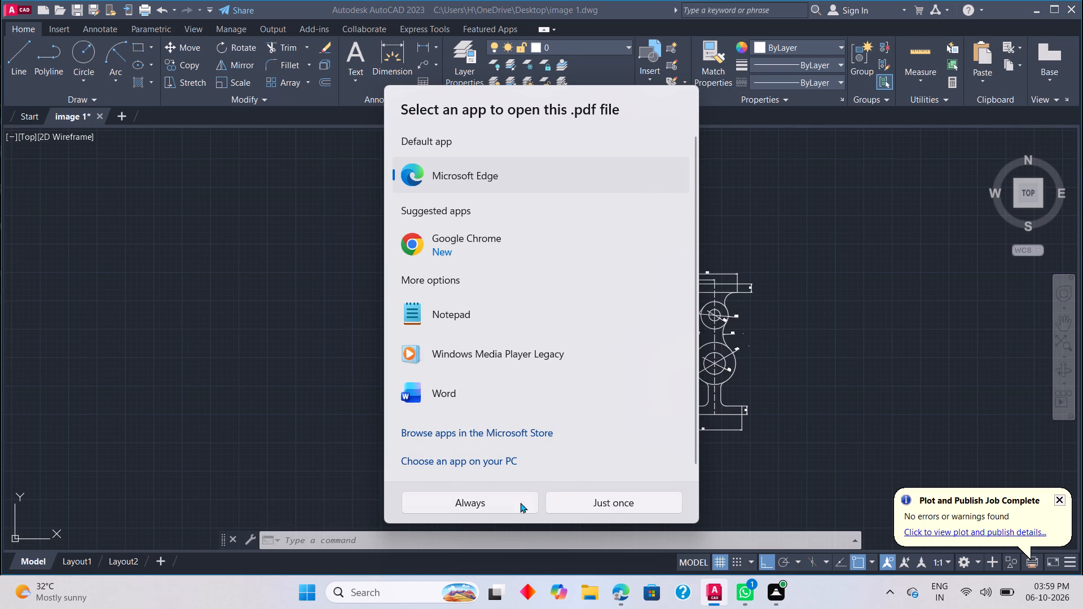
Open the plotted PDF in Microsoft Edge just once to check it, and return to the drawing.
click(565, 500)
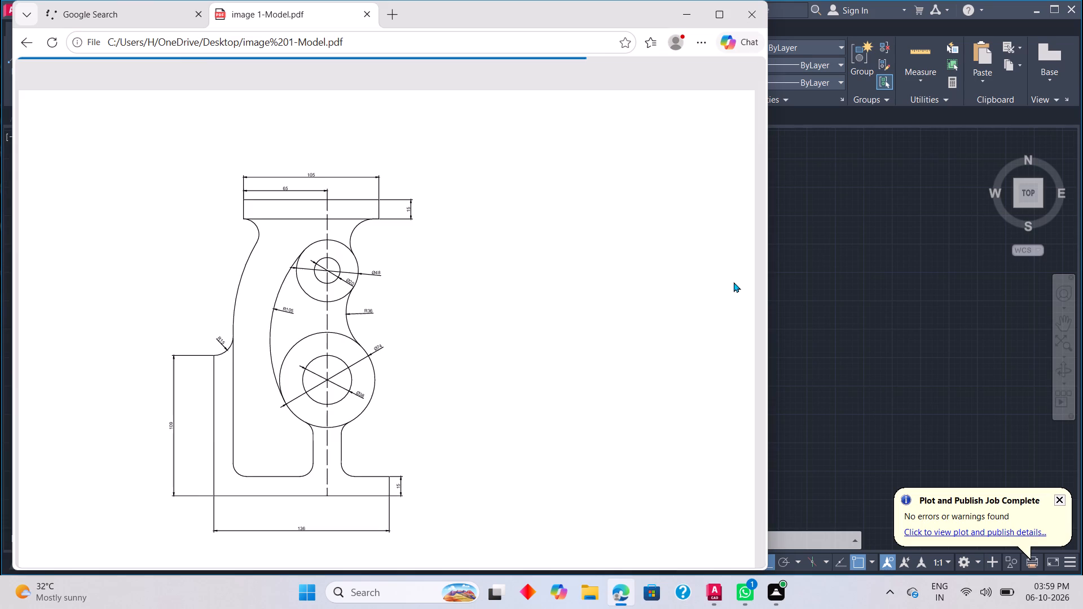
click(674, 23)
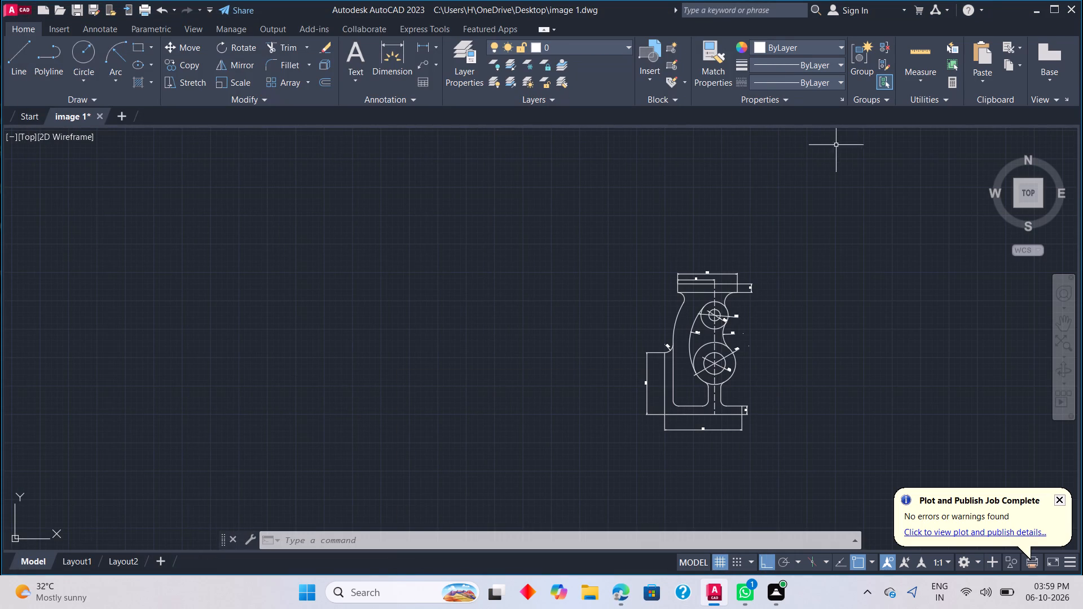